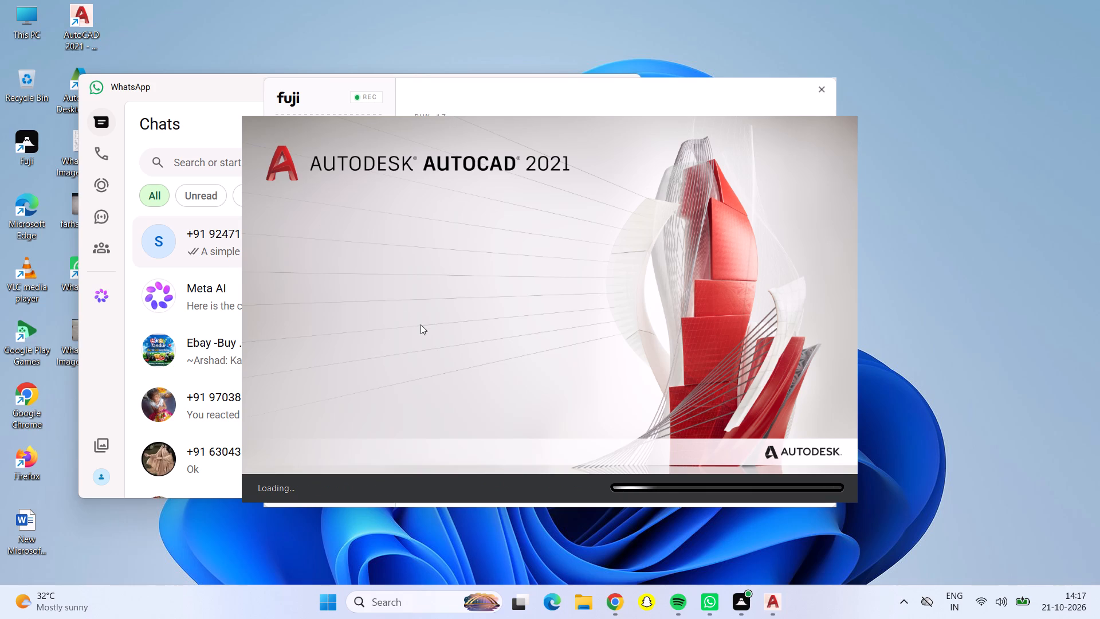
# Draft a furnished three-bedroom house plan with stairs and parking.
# Start a new blank drawing.
pyautogui.click(425, 275)
pyautogui.click(425, 280)
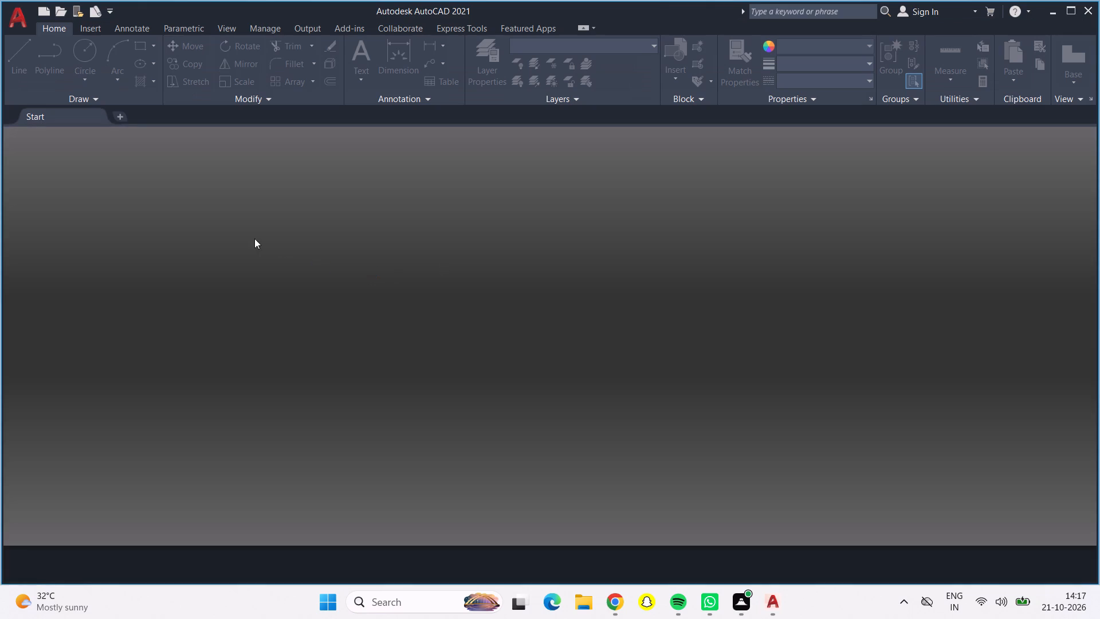
pyautogui.doubleClick(184, 208)
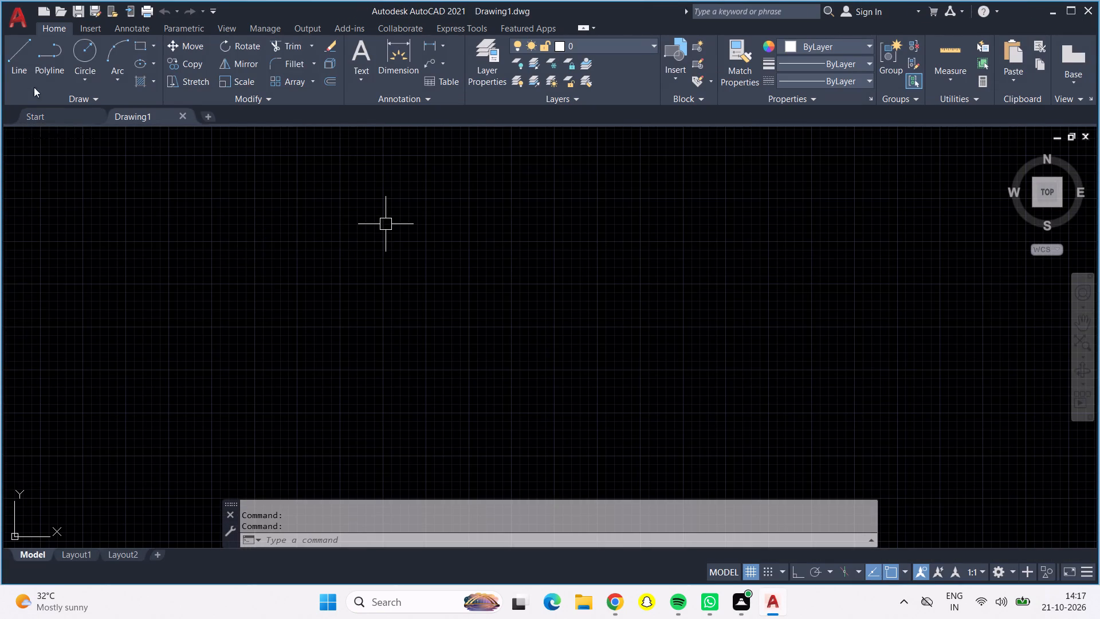
# Configure the drawing units to Engineering length with 0'-0" precision and an insertion scale in inches.
pyautogui.press('Escape')
pyautogui.write('un')
pyautogui.press('Return')
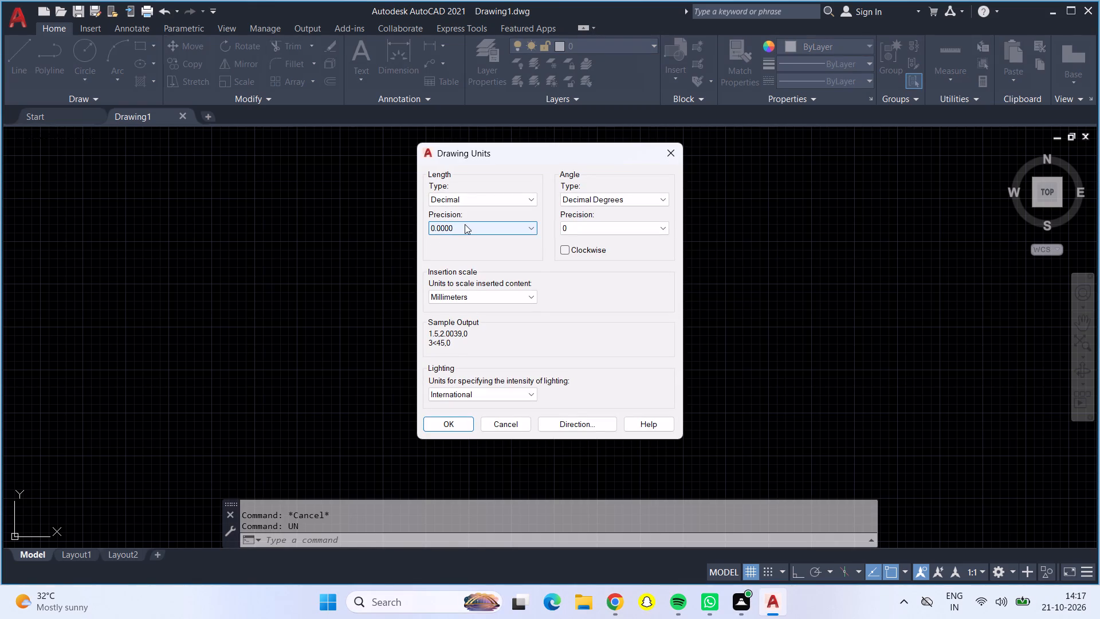
pyautogui.click(465, 224)
pyautogui.click(465, 246)
pyautogui.click(474, 196)
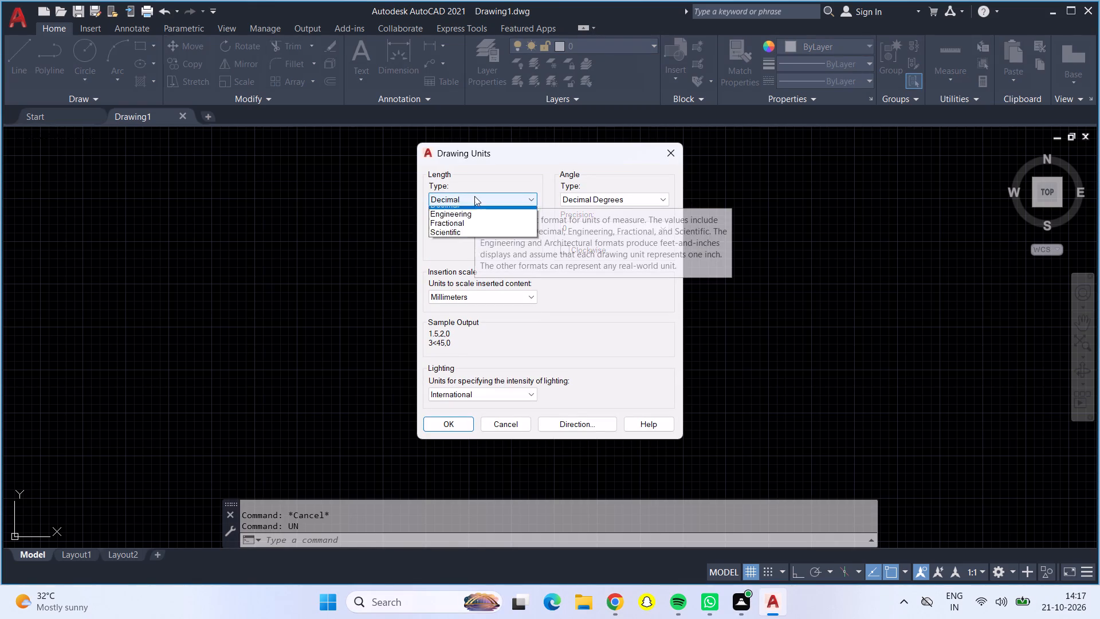
pyautogui.press('Escape')
pyautogui.click(478, 206)
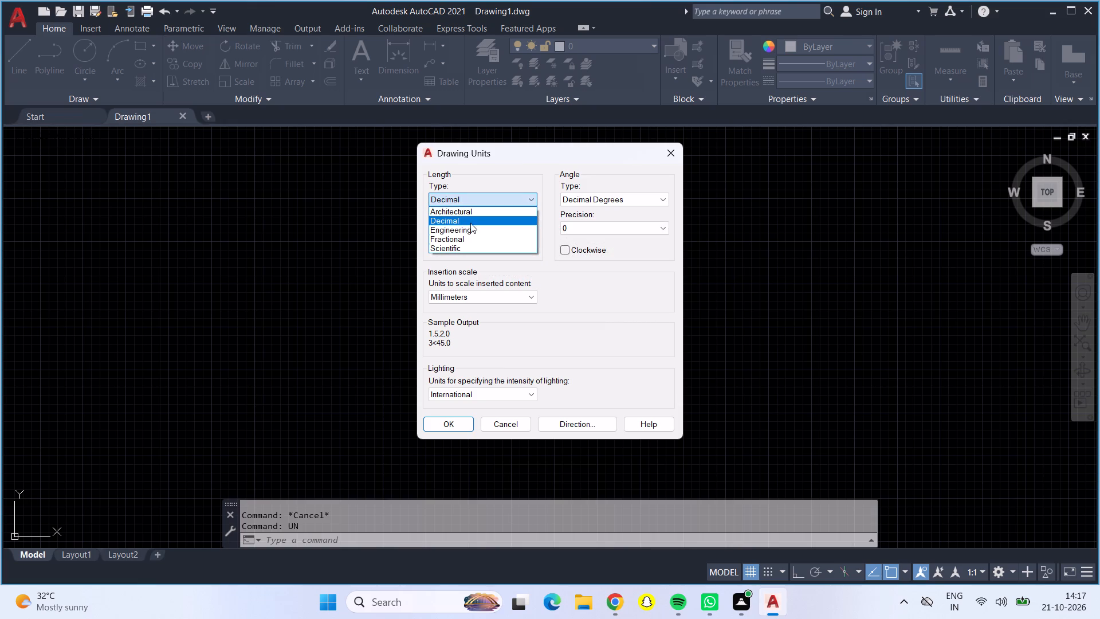
pyautogui.click(469, 229)
pyautogui.click(469, 229)
pyautogui.click(469, 239)
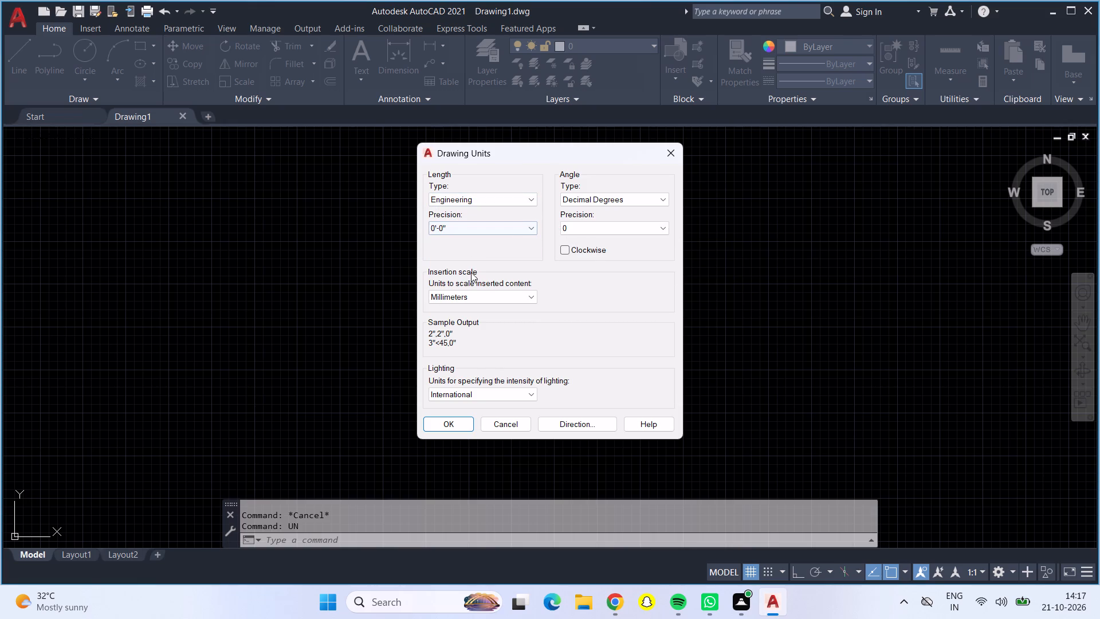
pyautogui.click(473, 285)
pyautogui.click(473, 295)
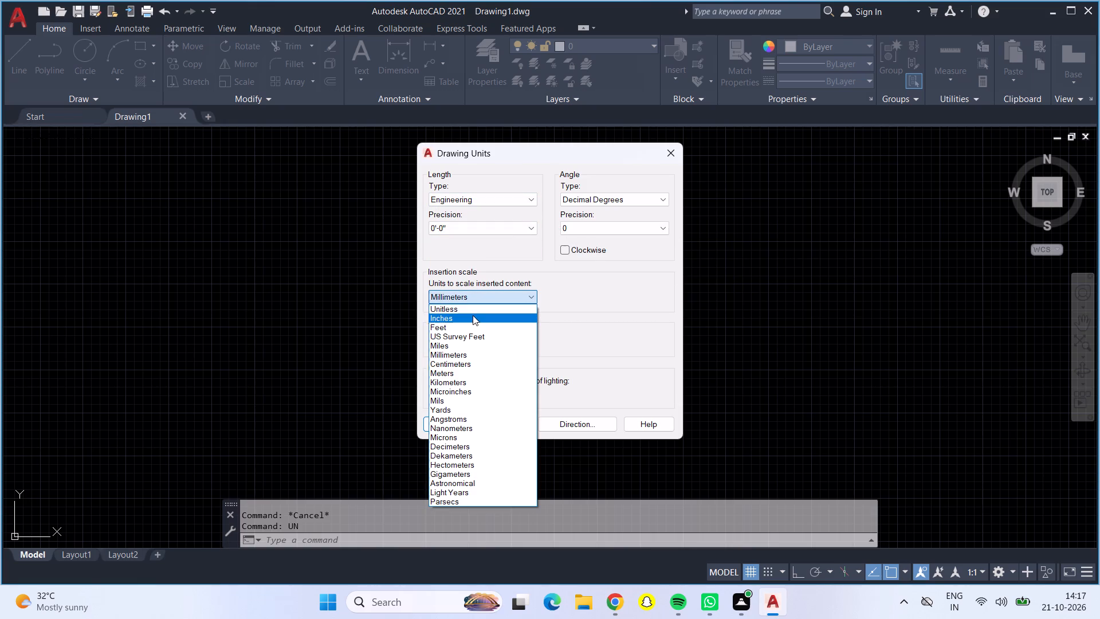
pyautogui.click(473, 315)
pyautogui.click(466, 425)
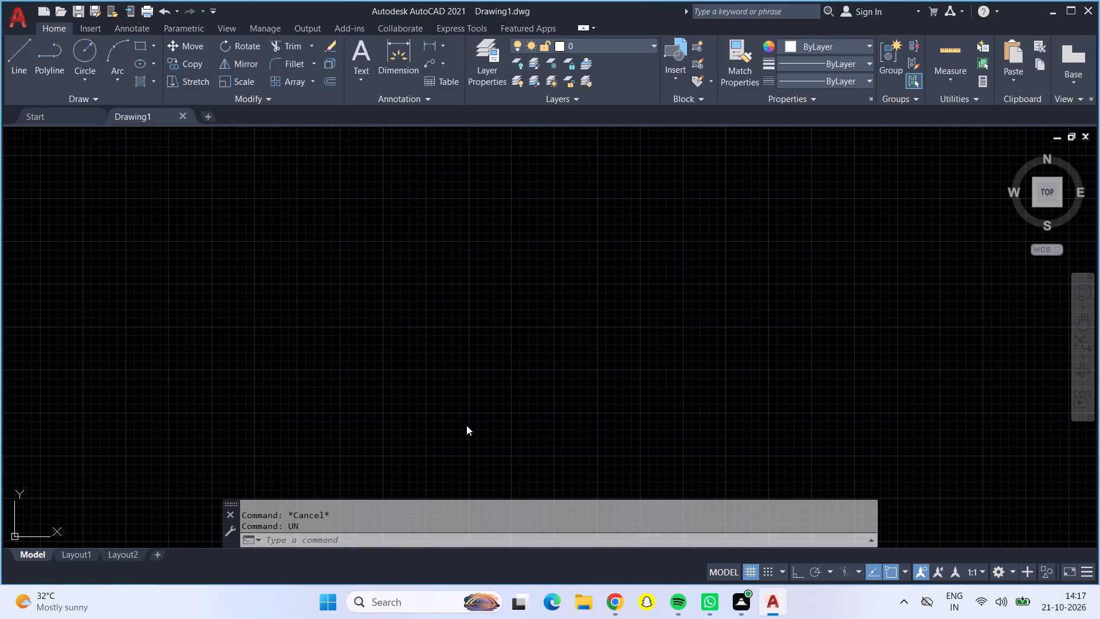
# Modify the ISO-25 dimension style's primary units to Engineering format with 0'-0" precision.
pyautogui.press('d')
pyautogui.press('Return')
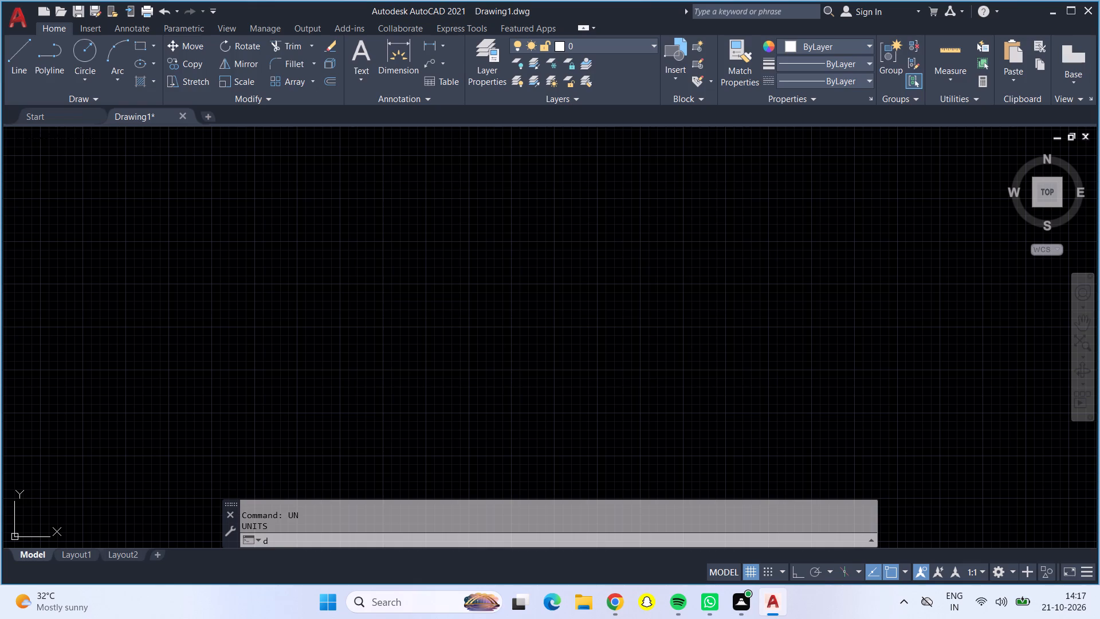
pyautogui.click(700, 269)
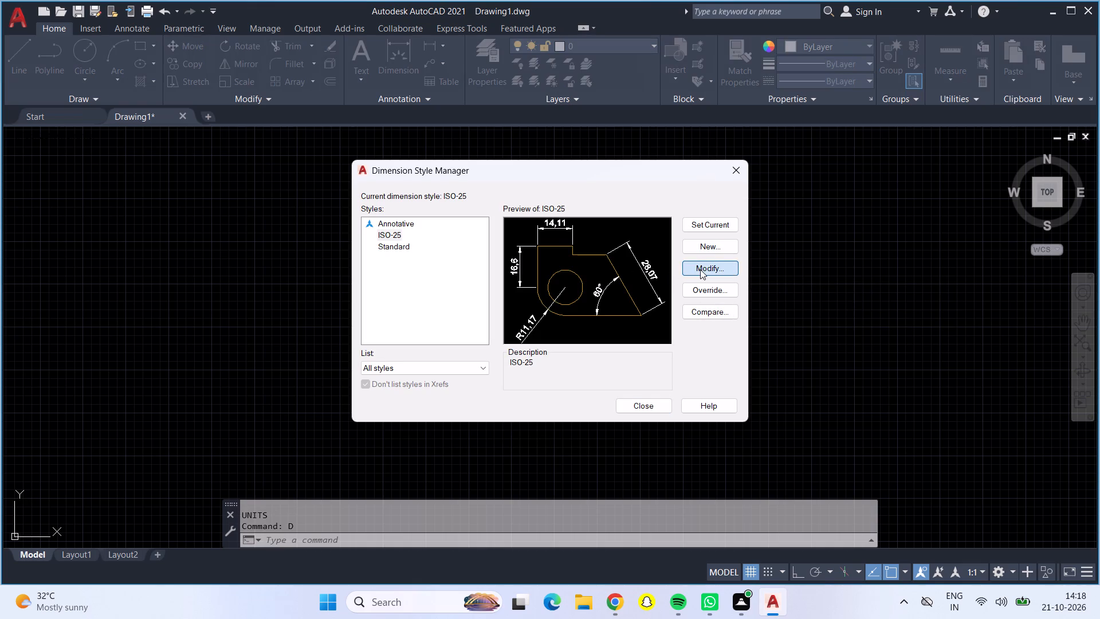
pyautogui.click(704, 271)
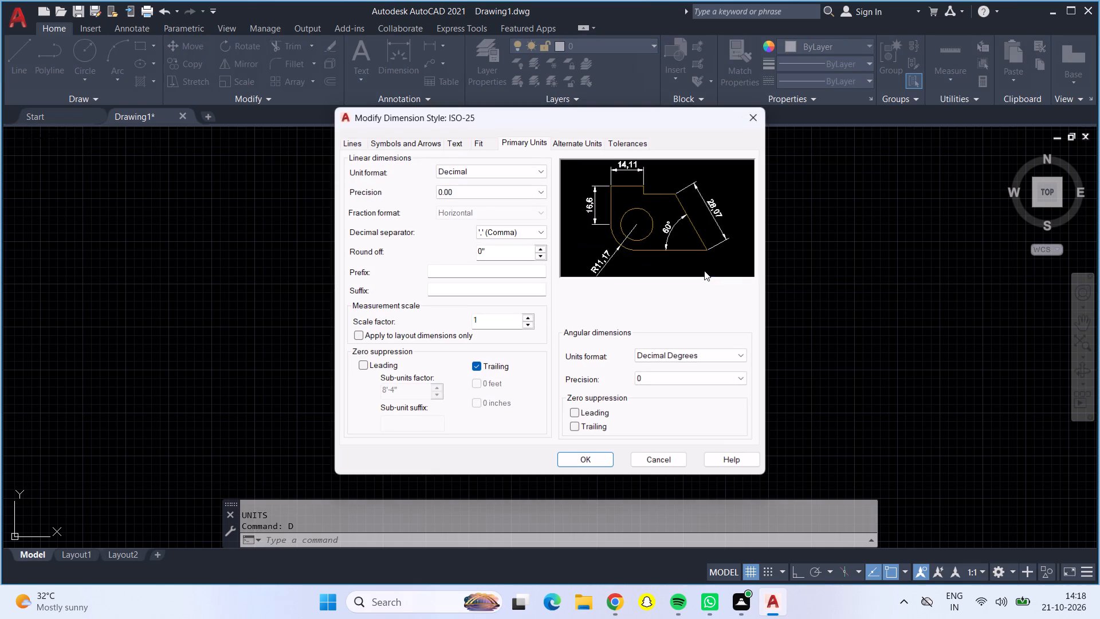
pyautogui.click(480, 166)
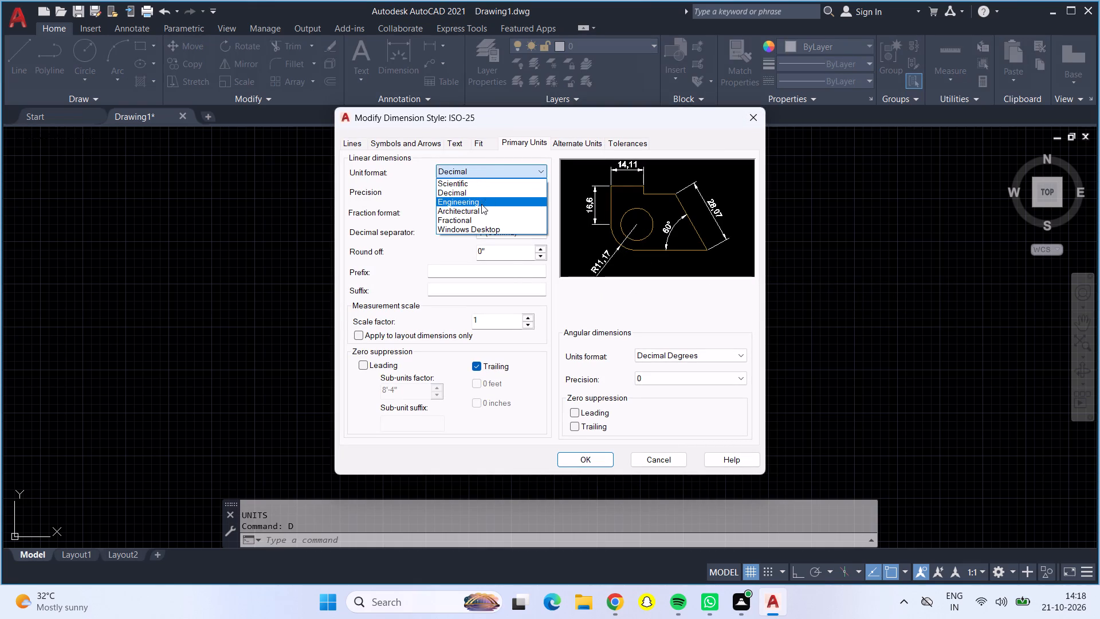
pyautogui.click(481, 204)
pyautogui.click(489, 192)
pyautogui.click(490, 204)
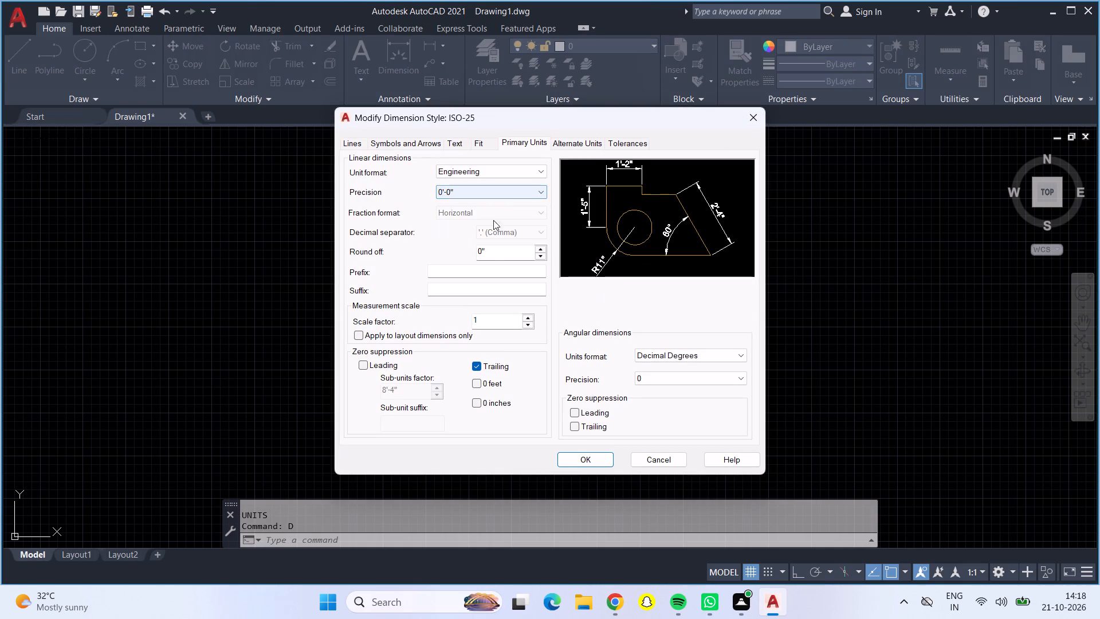
pyautogui.click(576, 463)
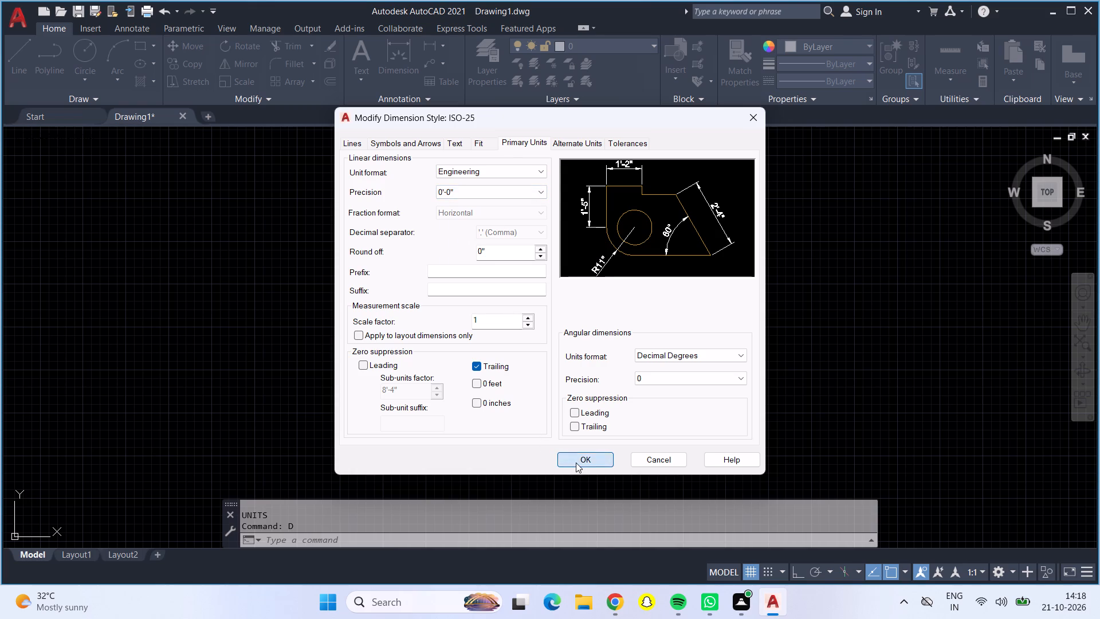
pyautogui.click(643, 403)
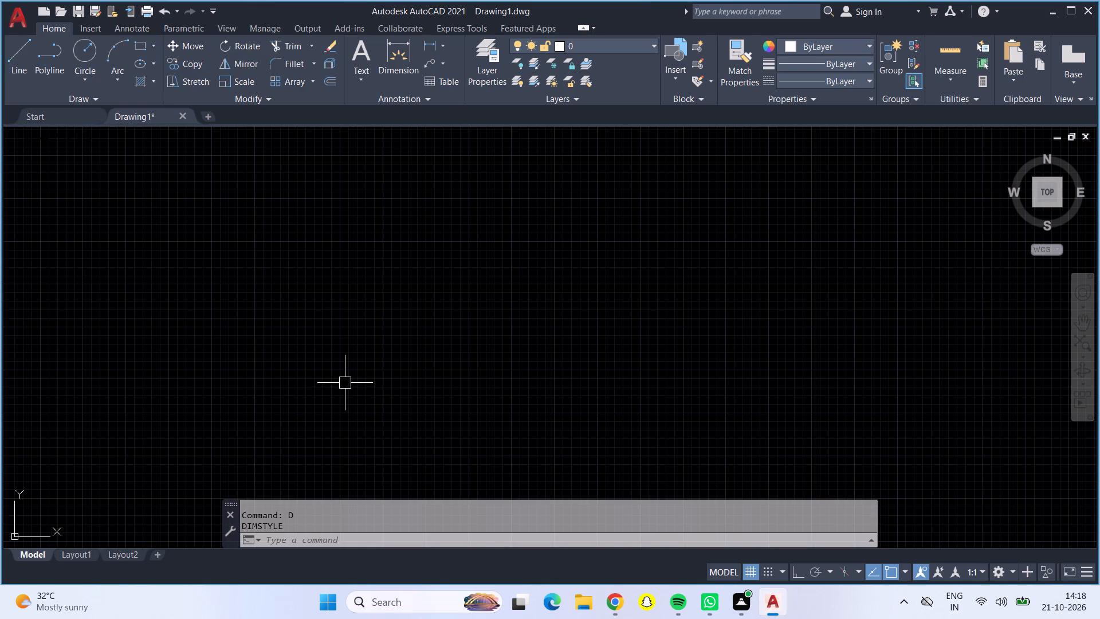
# With Ortho on, draw a closed rectangular outline from lines, 40' wide and 46' high.
pyautogui.press('Escape')
pyautogui.press('l')
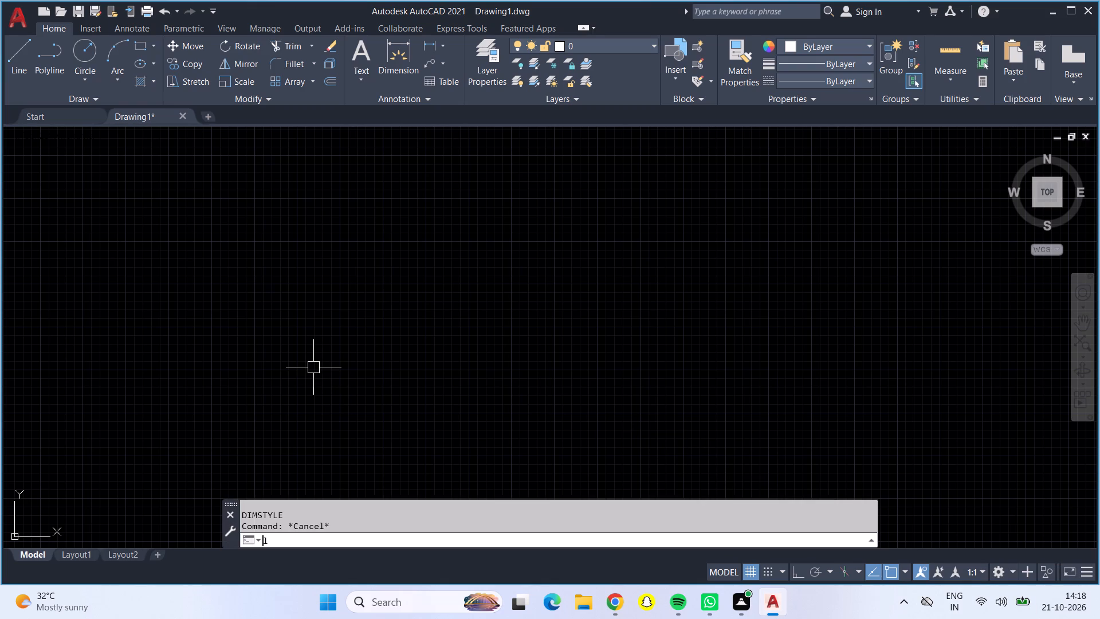
pyautogui.press('Return')
pyautogui.click(280, 224)
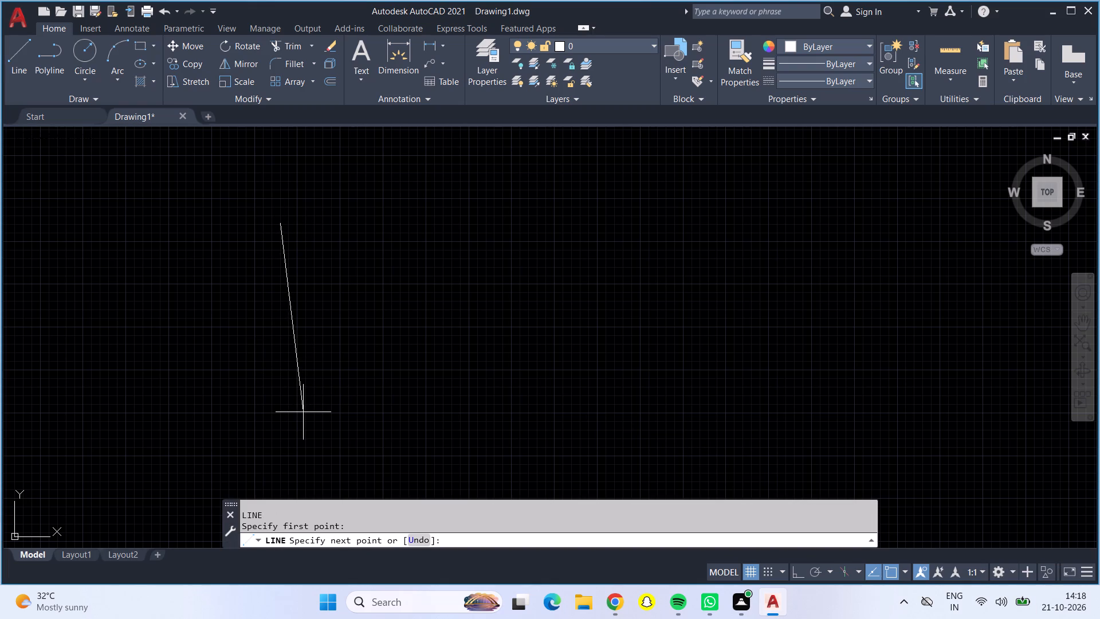
pyautogui.press('F8')
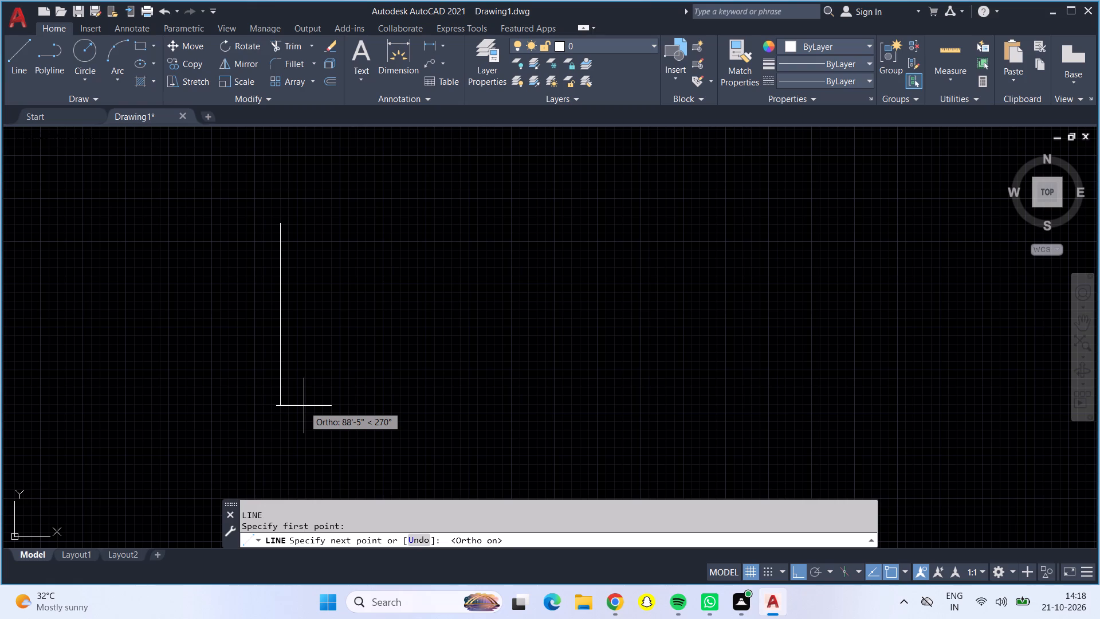
pyautogui.write("46'")
pyautogui.press('Return')
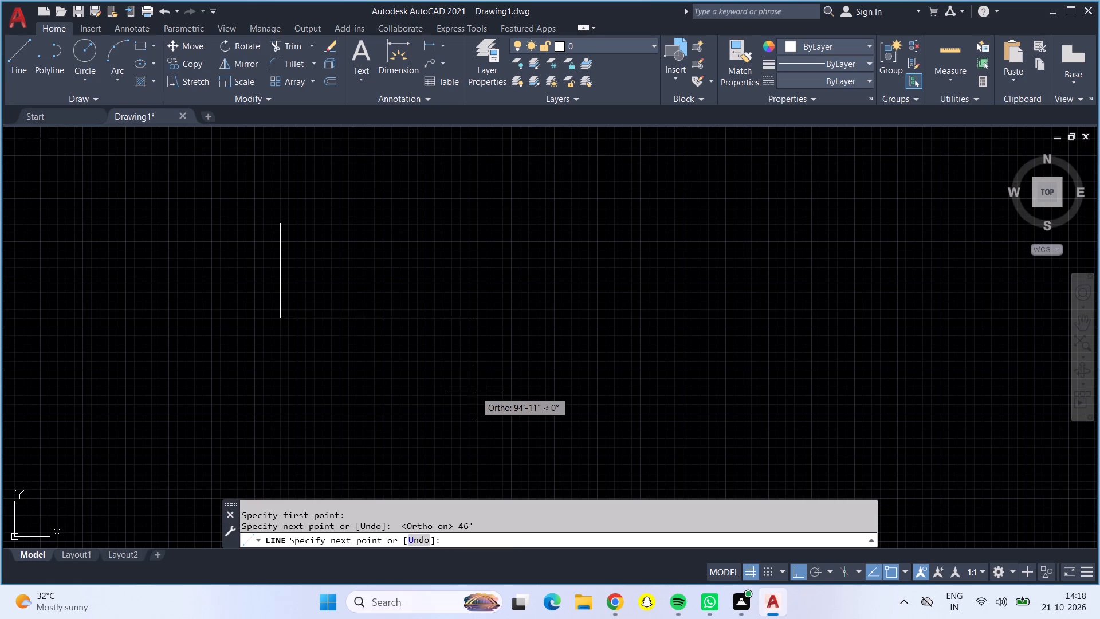
pyautogui.write("40'")
pyautogui.press('Return')
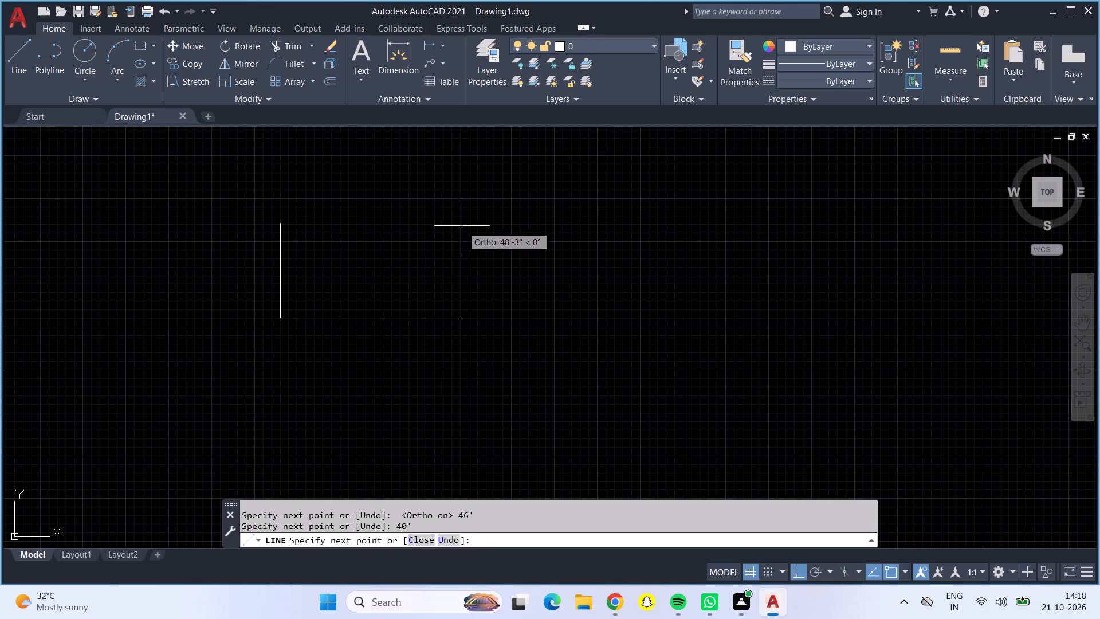
pyautogui.write("46'")
pyautogui.press('Return')
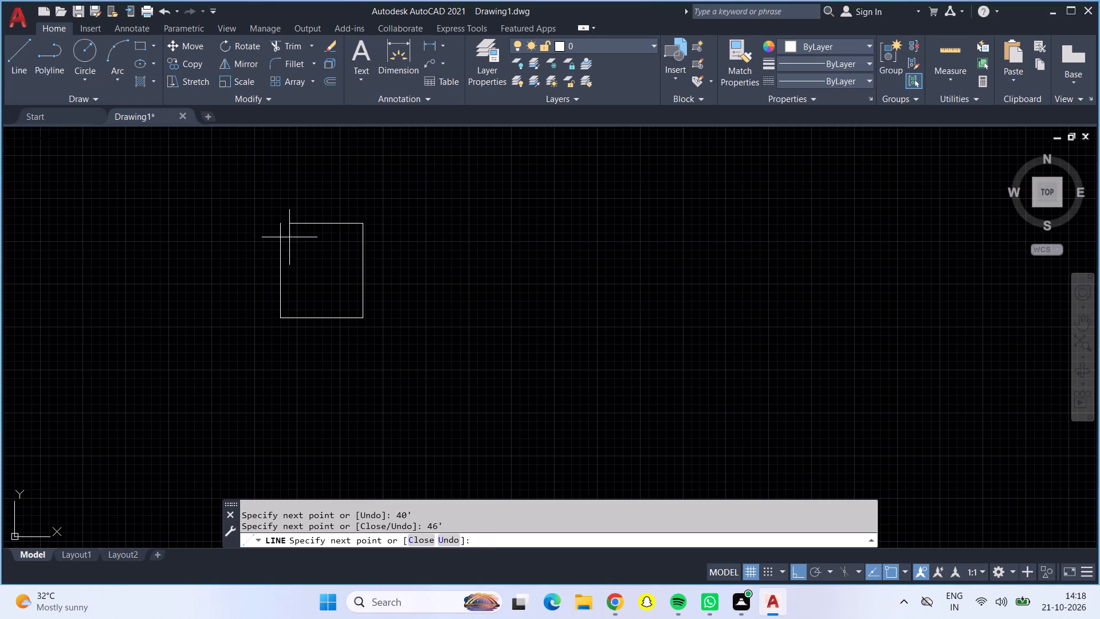
pyautogui.write("40'")
pyautogui.press('Return')
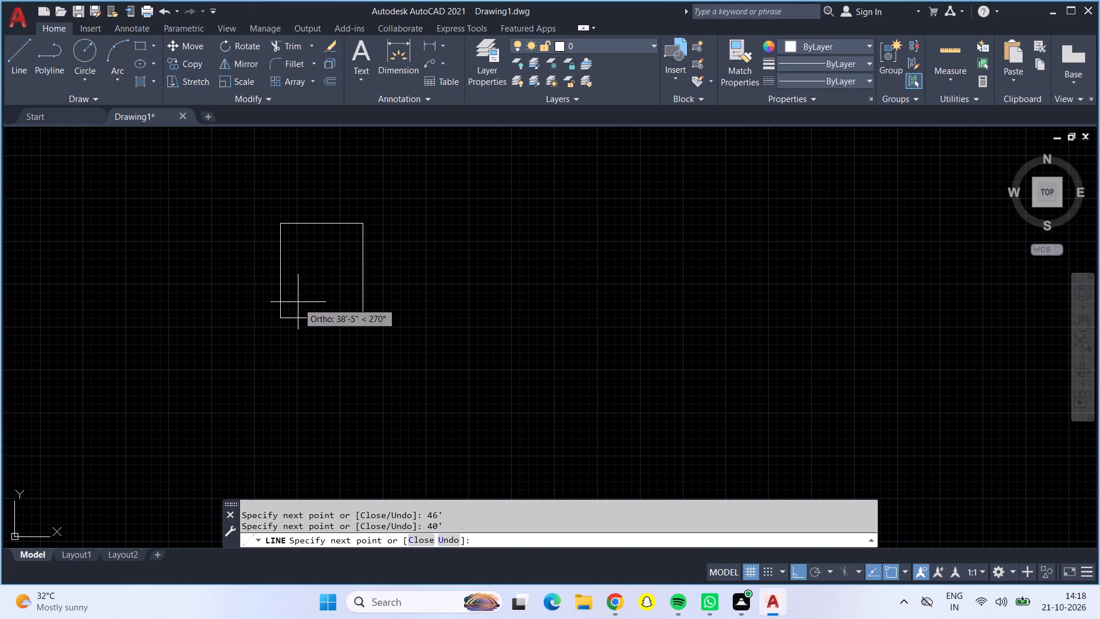
pyautogui.press('Return')
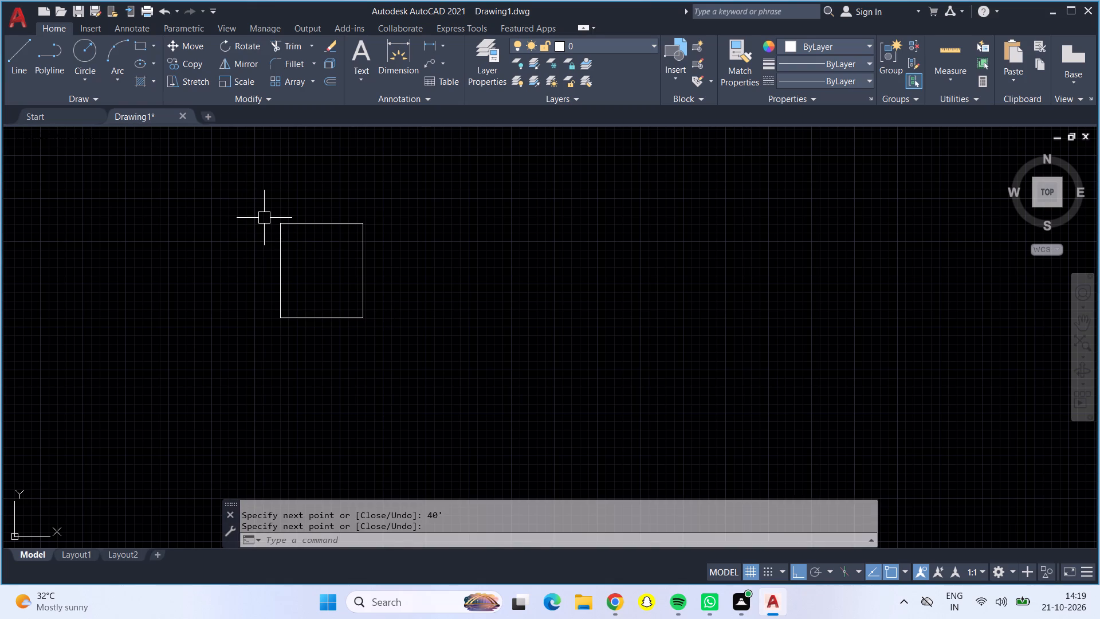
# Offset the rectangle's right edge 2'3" inward.
pyautogui.scroll(2, 316, 264)
pyautogui.moveTo(329, 289); pyautogui.dragTo(501, 408, button='middle')
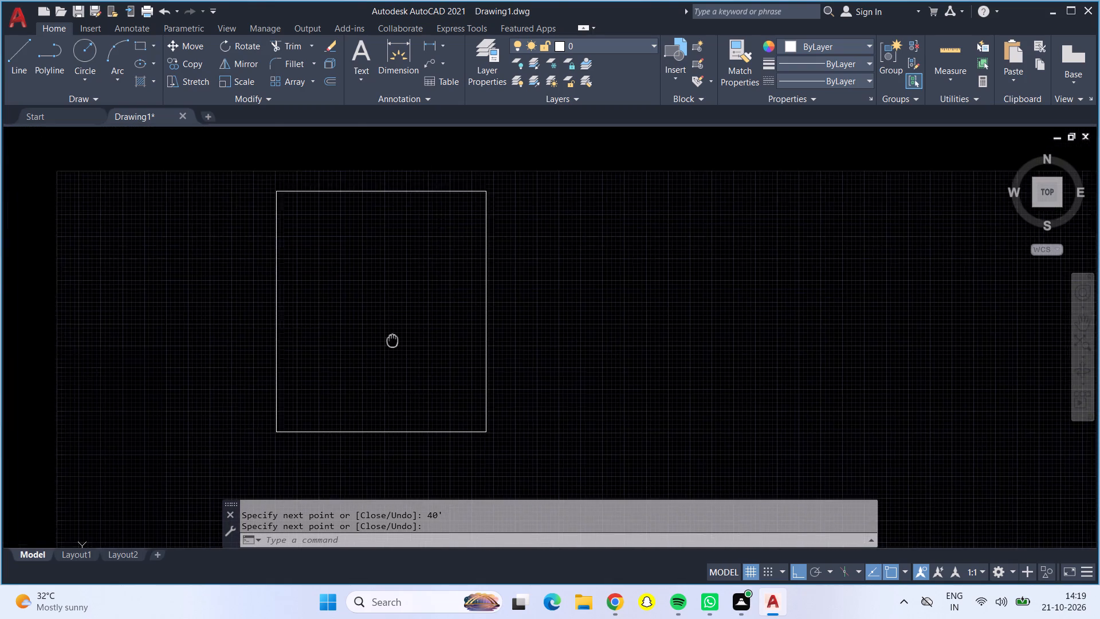
pyautogui.moveTo(501, 408); pyautogui.dragTo(504, 410, button='middle')
pyautogui.moveTo(516, 377); pyautogui.dragTo(518, 342, button='middle')
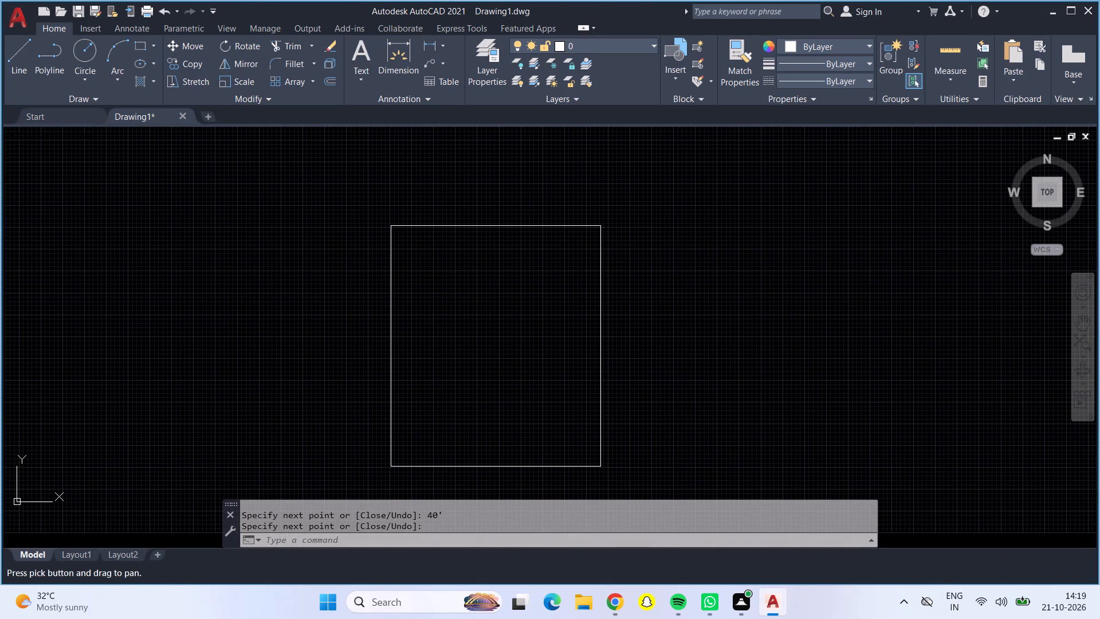
pyautogui.press('Escape')
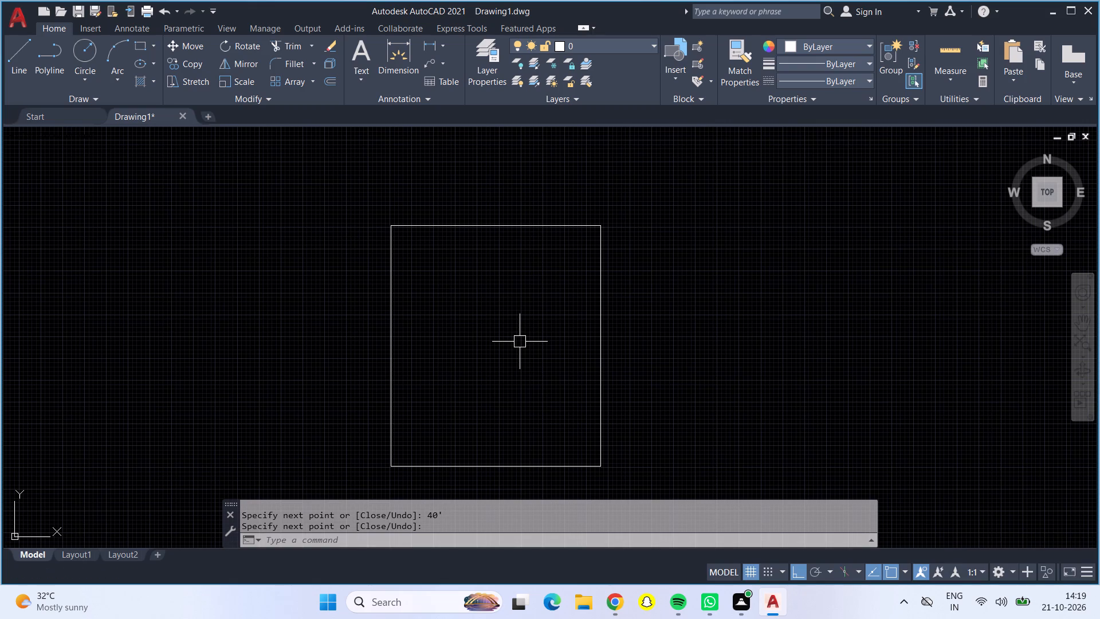
pyautogui.press('o')
pyautogui.press('Return')
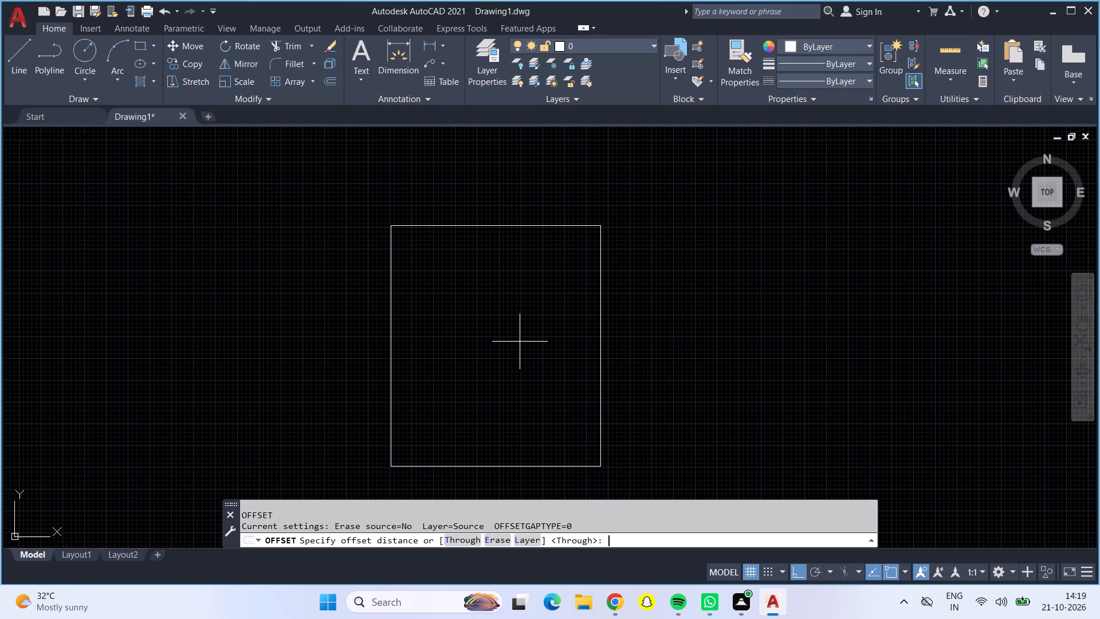
pyautogui.write('2\'3"')
pyautogui.press('Return')
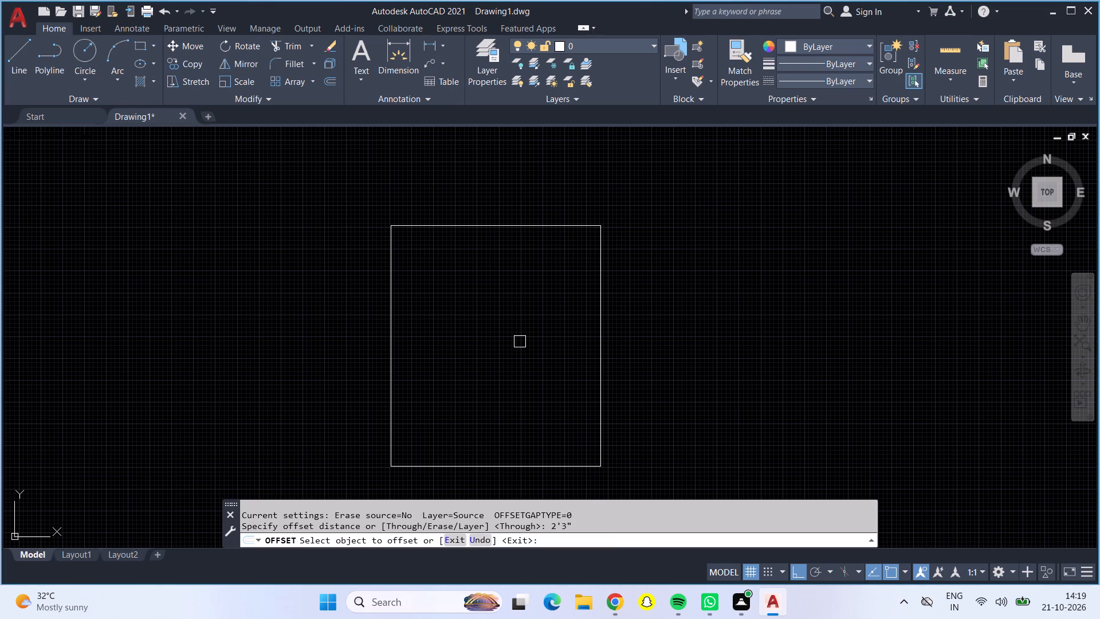
pyautogui.click(599, 383)
pyautogui.click(492, 378)
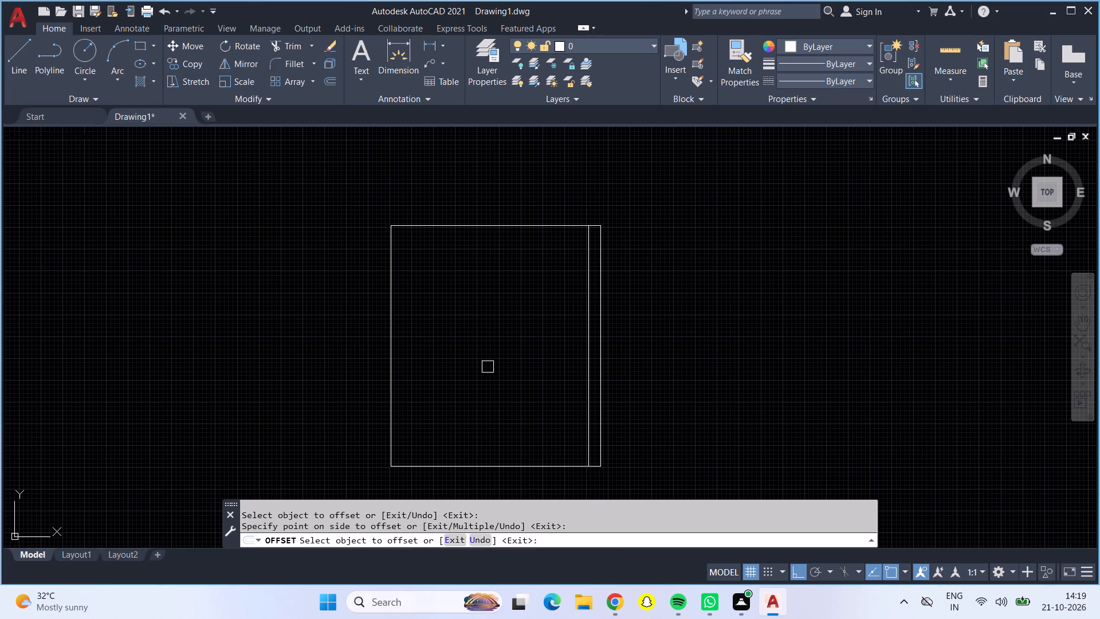
pyautogui.press('Escape')
# Offset the rectangle's top edge 2'2" inward.
pyautogui.press('o')
pyautogui.press('Return')
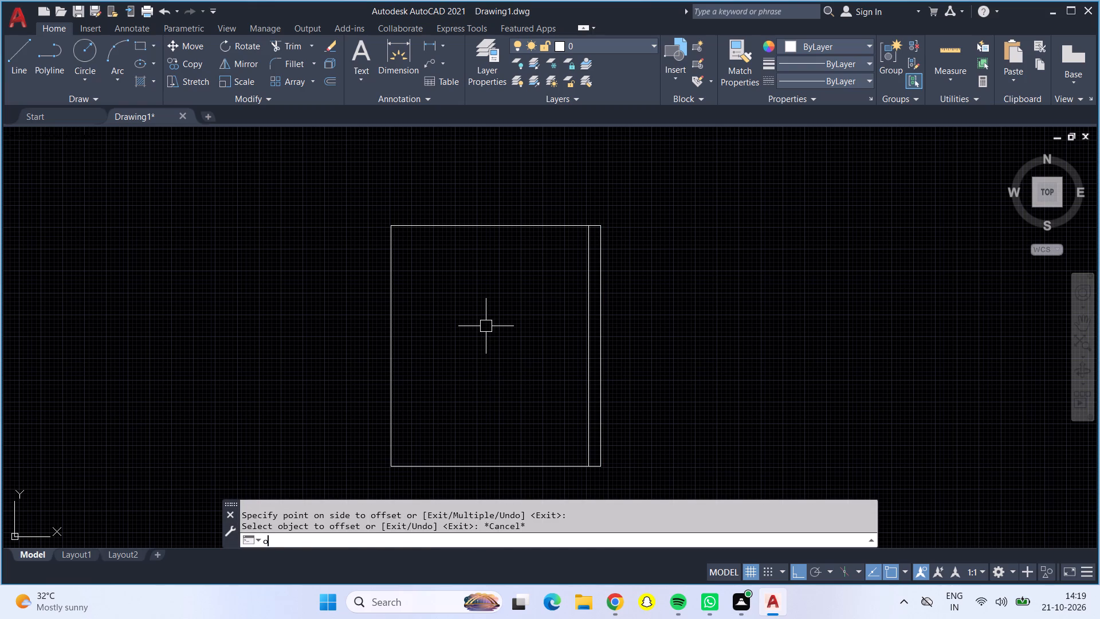
pyautogui.write('2\'2"')
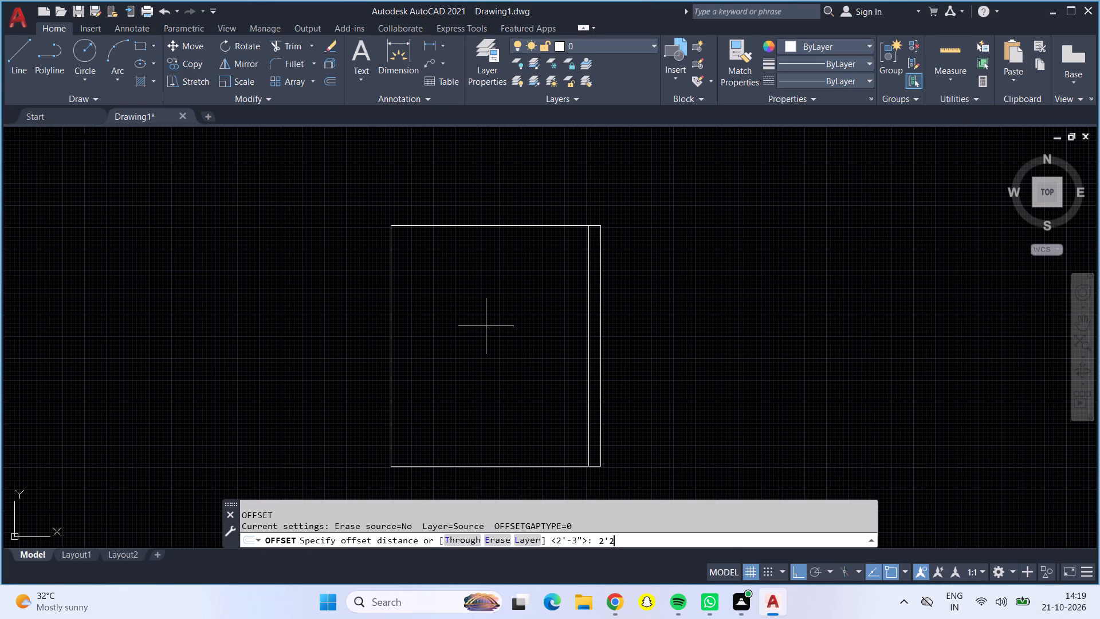
pyautogui.press('Return')
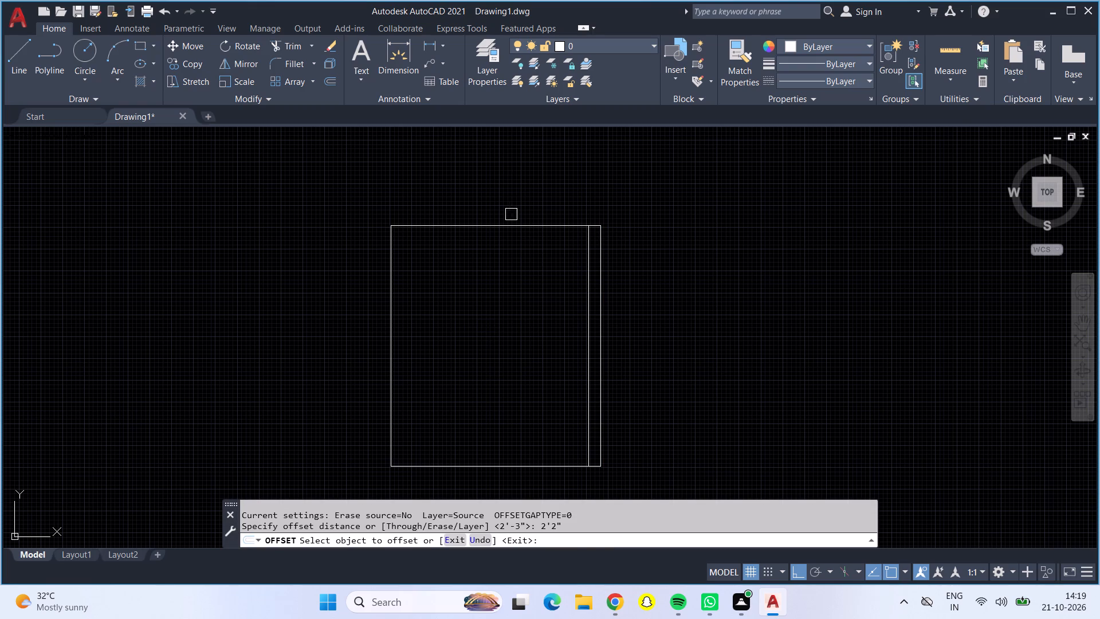
pyautogui.click(514, 222)
pyautogui.click(522, 274)
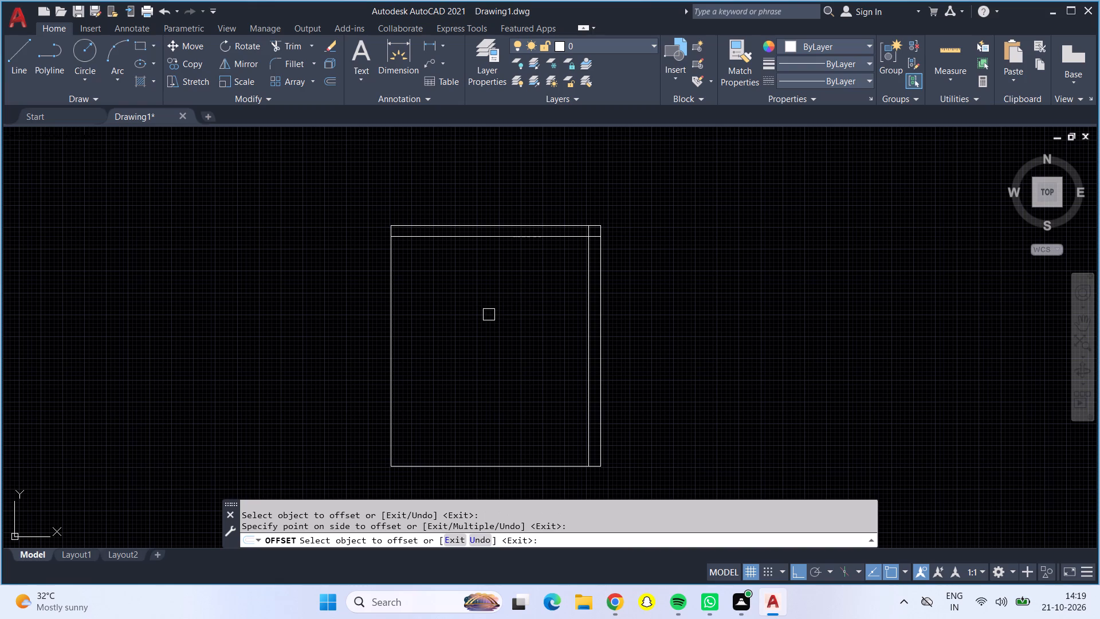
pyautogui.press('Escape')
# Offset the rectangle's left edge 2' inward.
pyautogui.press('o')
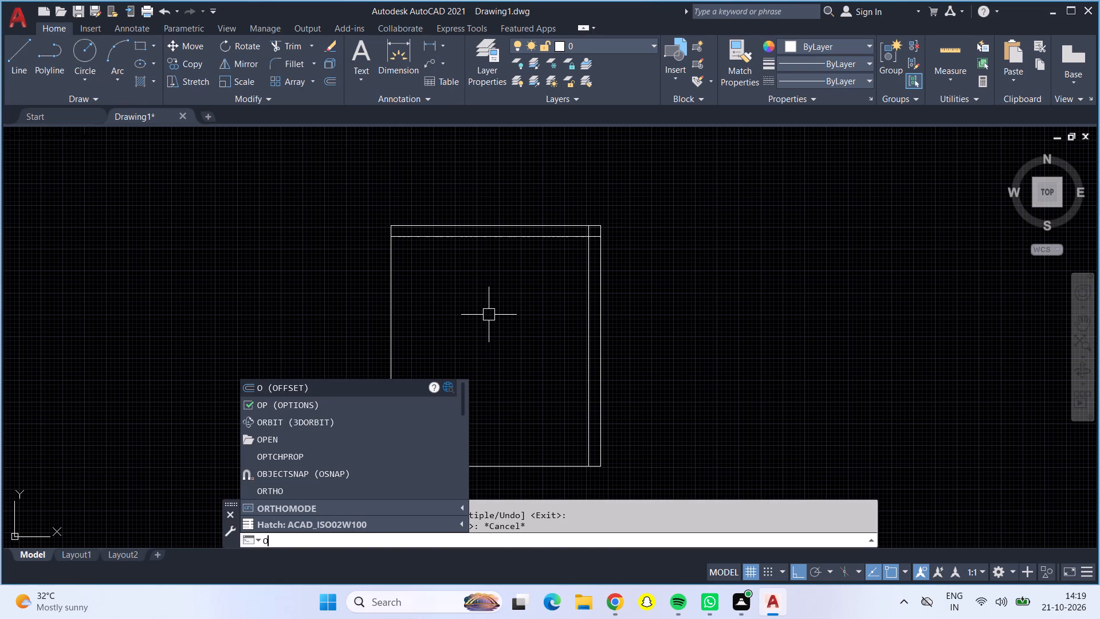
pyautogui.press('Return')
pyautogui.write("2'")
pyautogui.press('Return')
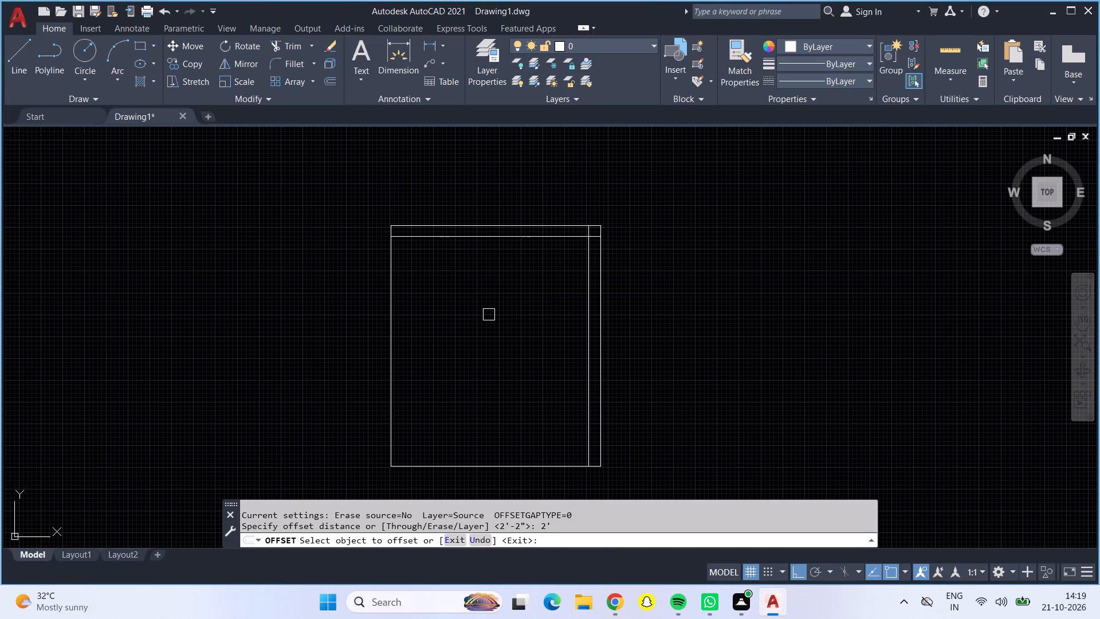
pyautogui.click(392, 349)
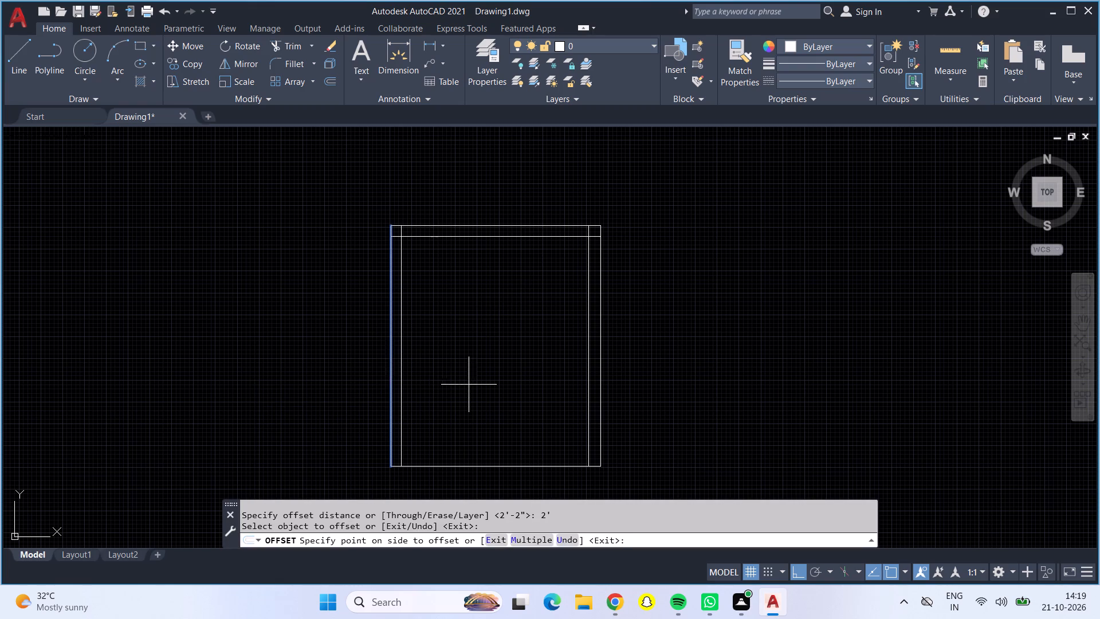
pyautogui.click(471, 386)
pyautogui.press('Escape')
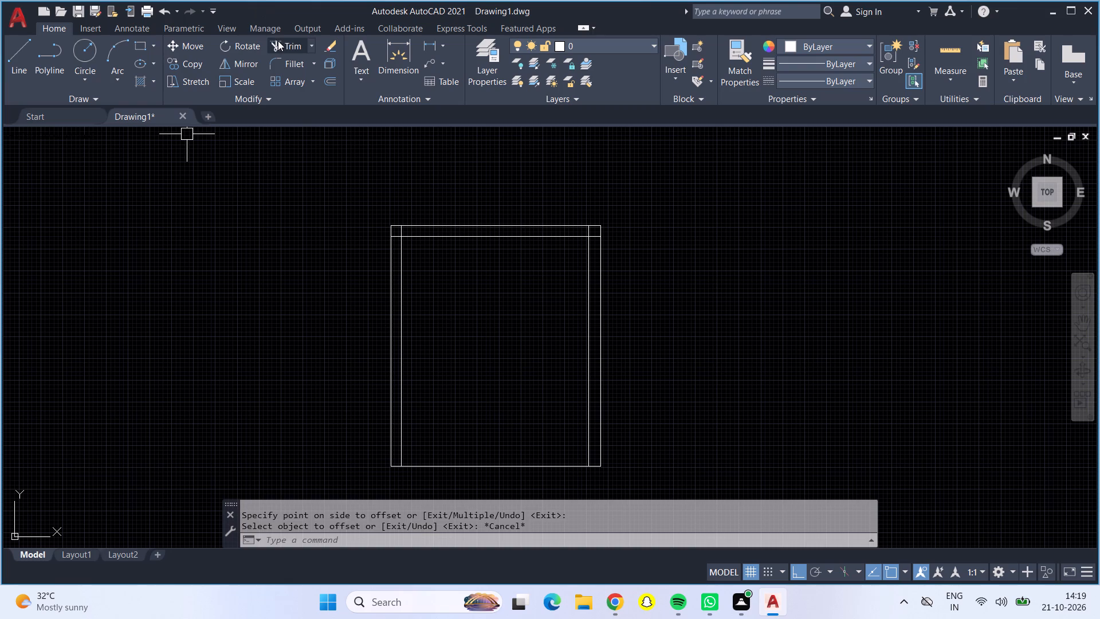
# Trim the overhanging ends of the inner offset lines at the top-left and top-right corners.
pyautogui.click(278, 41)
pyautogui.scroll(3, 404, 243)
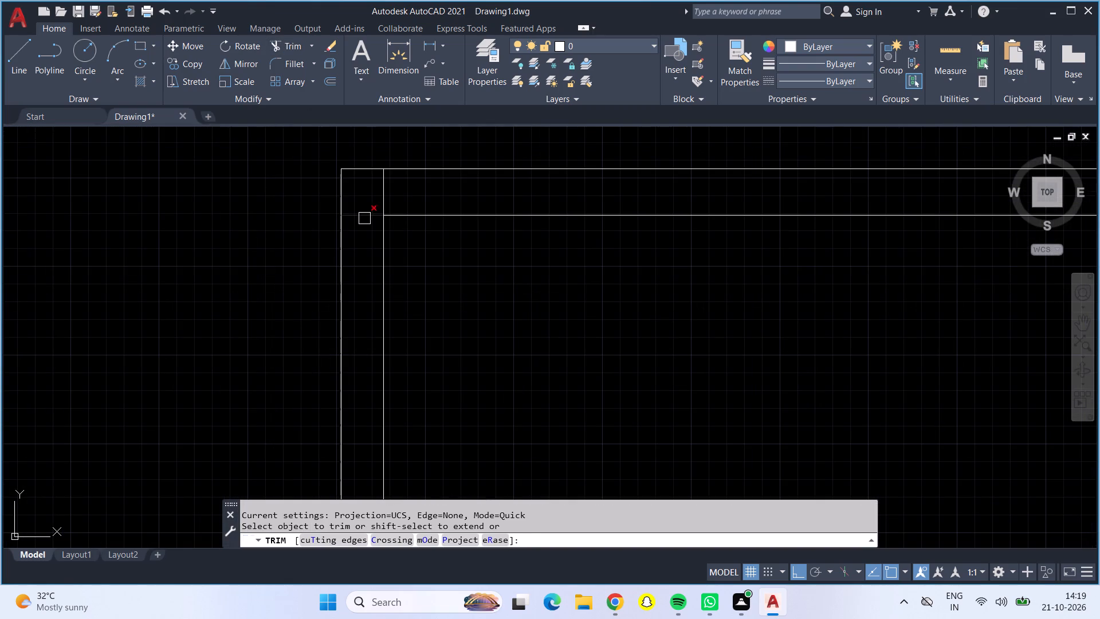
pyautogui.click(370, 216)
pyautogui.click(379, 205)
pyautogui.scroll(-2, 407, 261)
pyautogui.moveTo(542, 327); pyautogui.dragTo(323, 369, button='middle')
pyautogui.scroll(2, 489, 287)
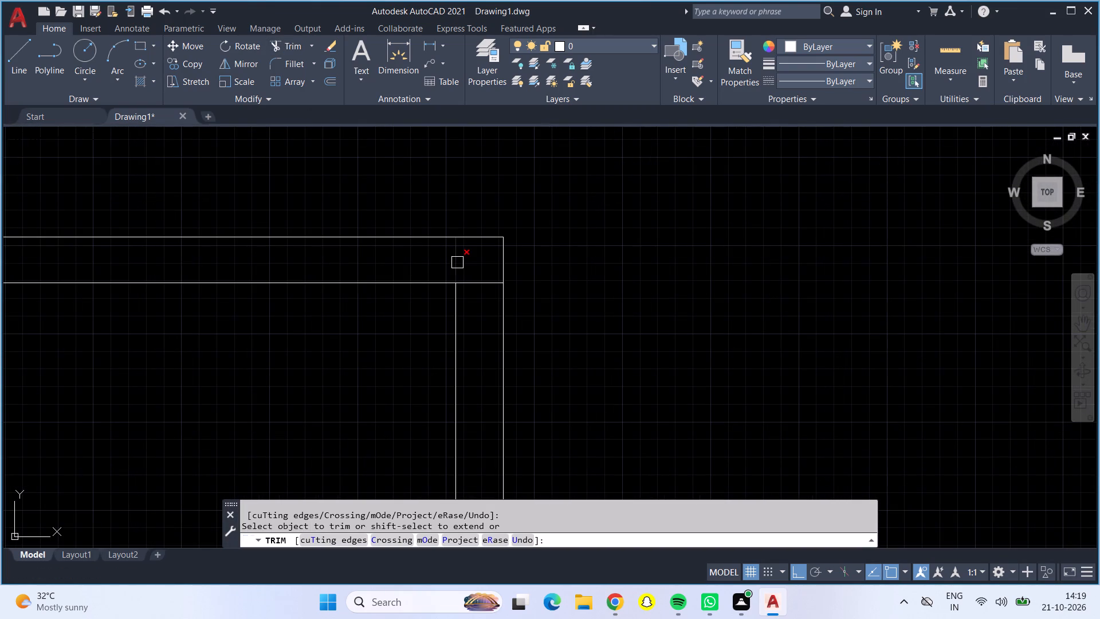
pyautogui.click(457, 263)
pyautogui.click(477, 287)
pyautogui.scroll(-2, 473, 295)
pyautogui.scroll(-1, 394, 367)
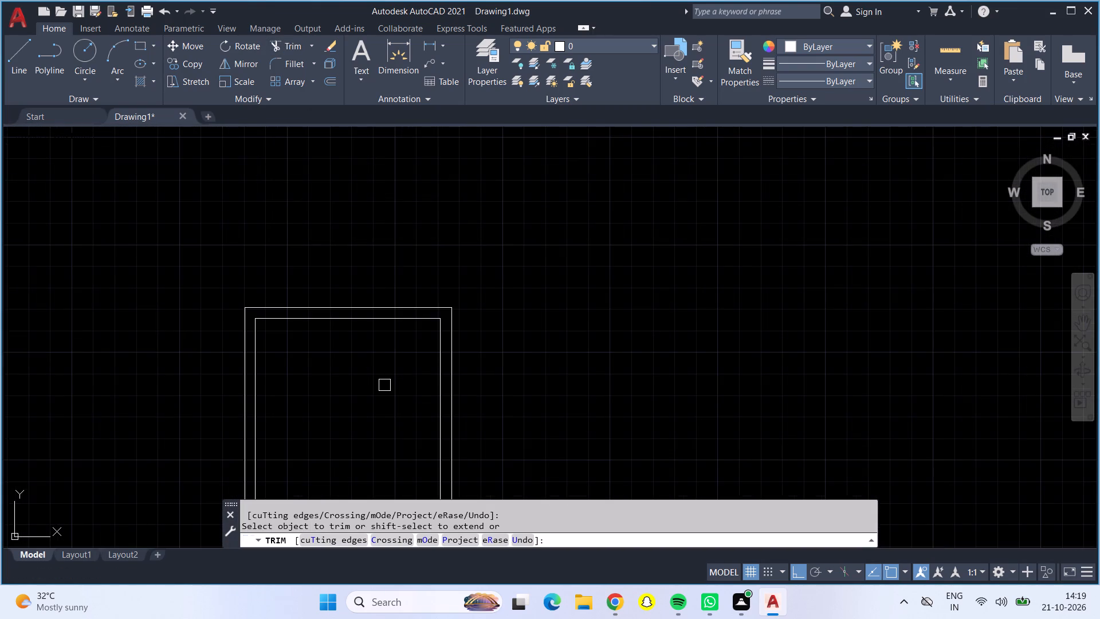
pyautogui.scroll(-1, 384, 385)
pyautogui.middleClick(384, 385)
pyautogui.scroll(1, 376, 392)
pyautogui.moveTo(375, 397); pyautogui.dragTo(410, 316, button='middle')
pyautogui.scroll(1, 400, 359)
pyautogui.moveTo(413, 361); pyautogui.dragTo(414, 393, button='middle')
pyautogui.press('Escape')
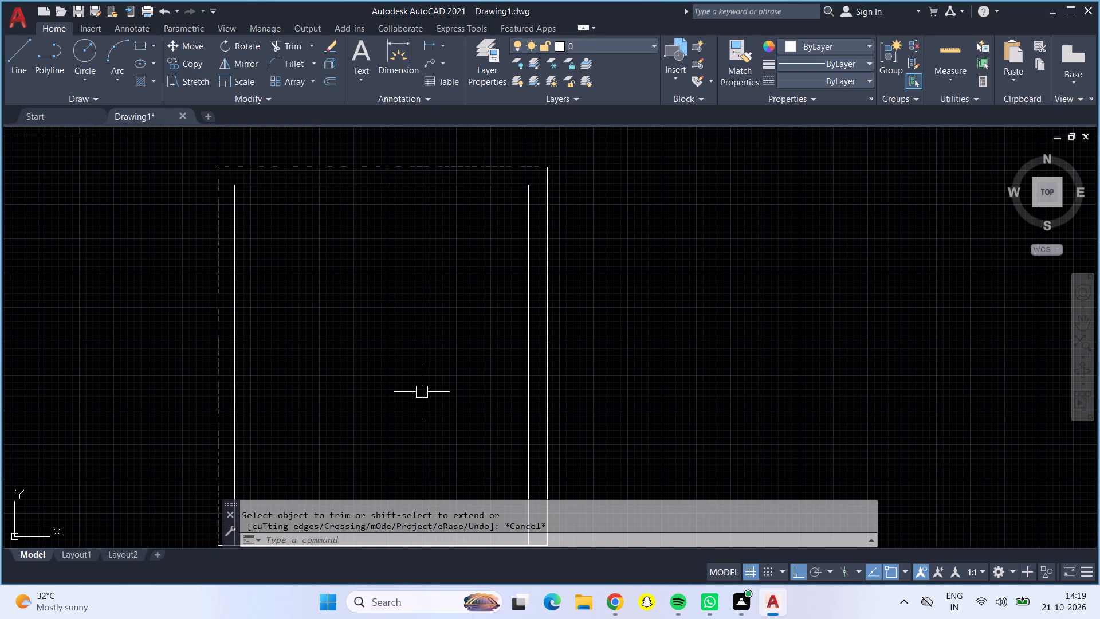
# Offset the outer rectangle's bottom edge 3' inward.
pyautogui.scroll(-1, 243, 413)
pyautogui.moveTo(302, 413); pyautogui.dragTo(333, 347, button='middle')
pyautogui.middleClick(333, 347)
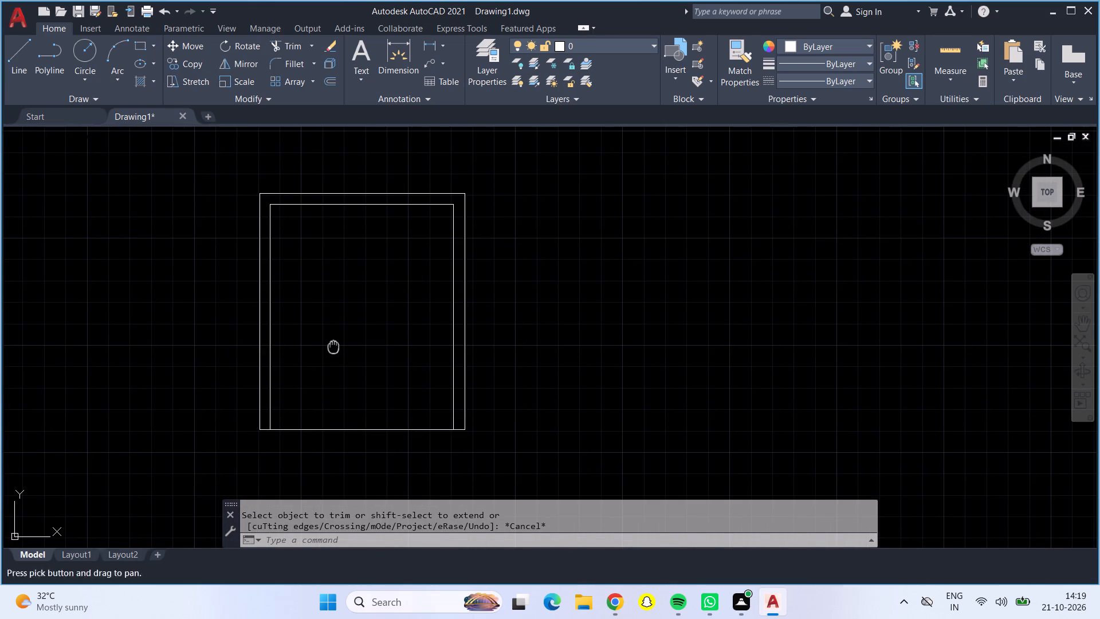
pyautogui.press('Escape')
pyautogui.press('o')
pyautogui.press('Return')
pyautogui.write("3'")
pyautogui.press('Return')
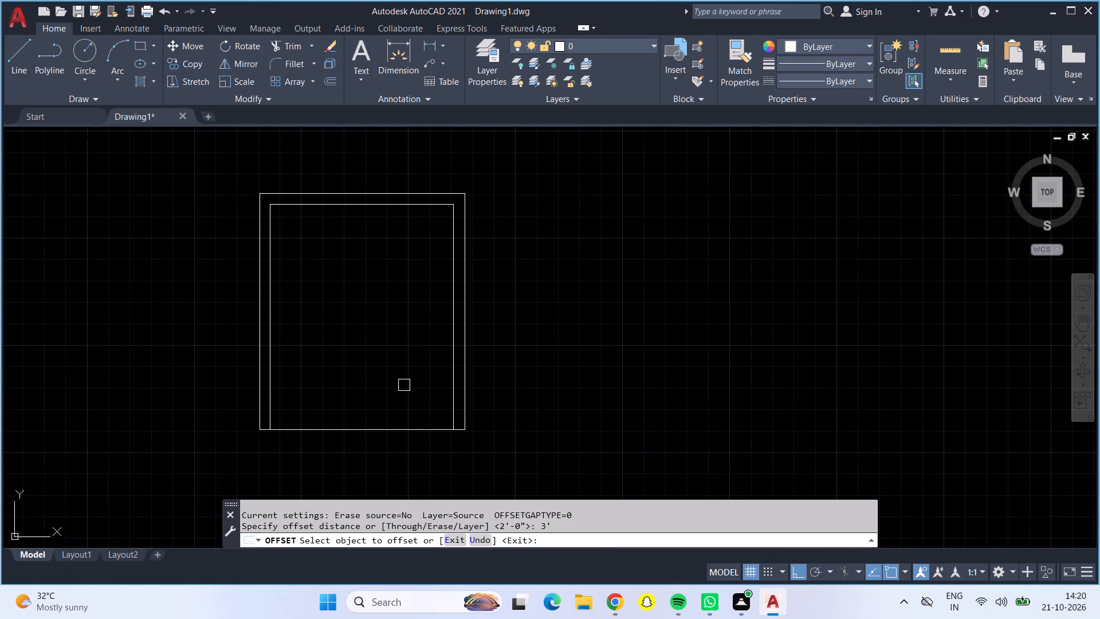
pyautogui.click(386, 429)
pyautogui.click(403, 368)
pyautogui.press('Escape')
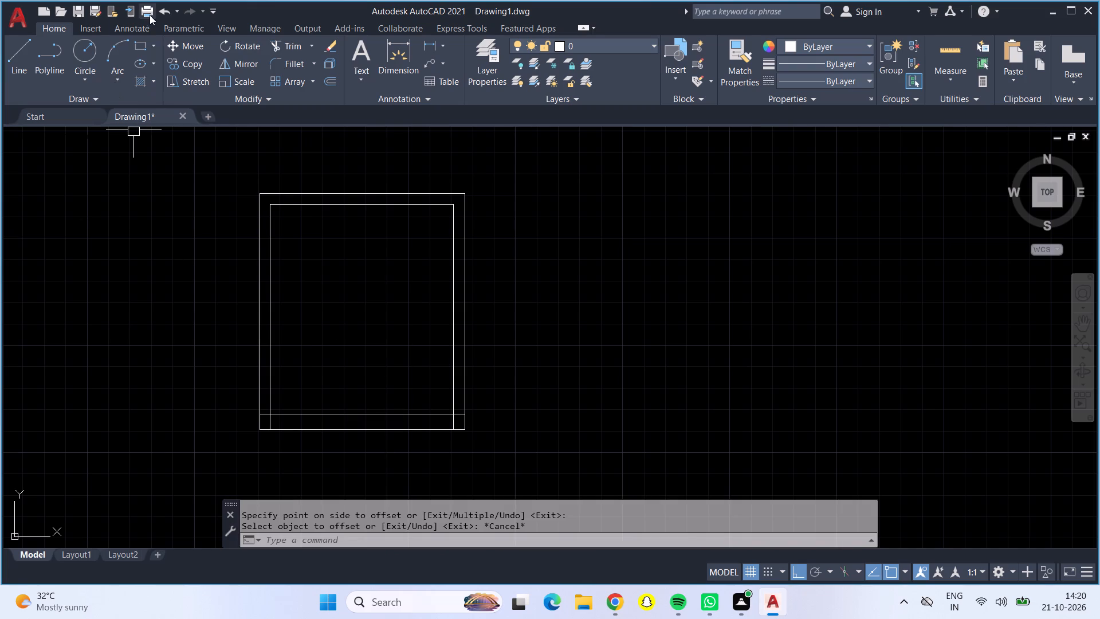
# Trim the overhanging line ends at the bottom-left and bottom-right corners to close the inner rectangle.
pyautogui.click(284, 47)
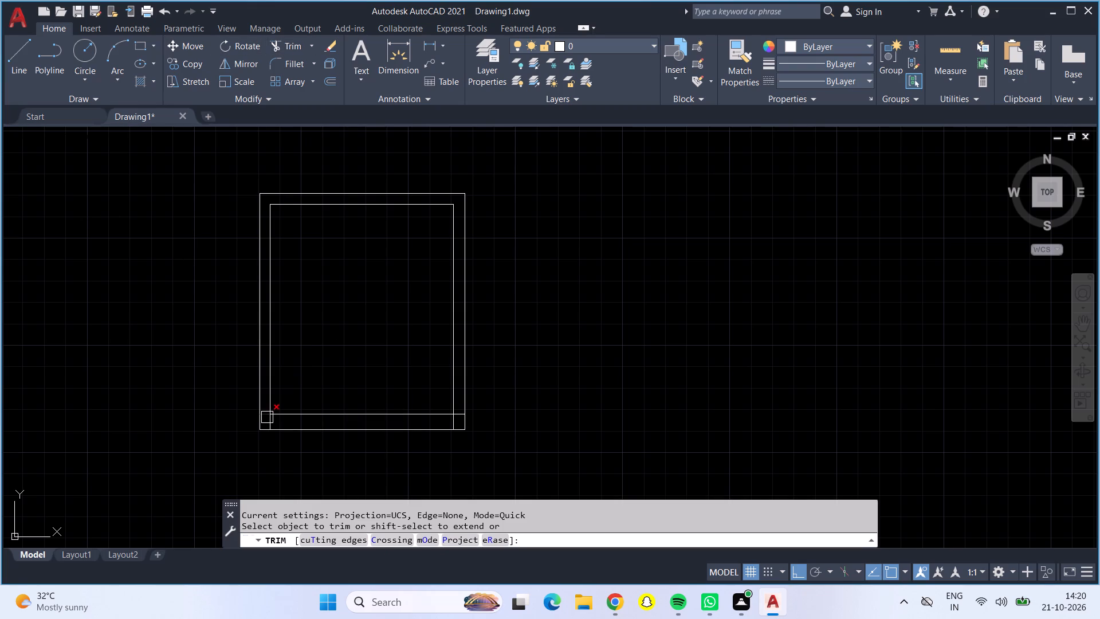
pyautogui.scroll(4, 267, 417)
pyautogui.click(256, 396)
pyautogui.click(277, 434)
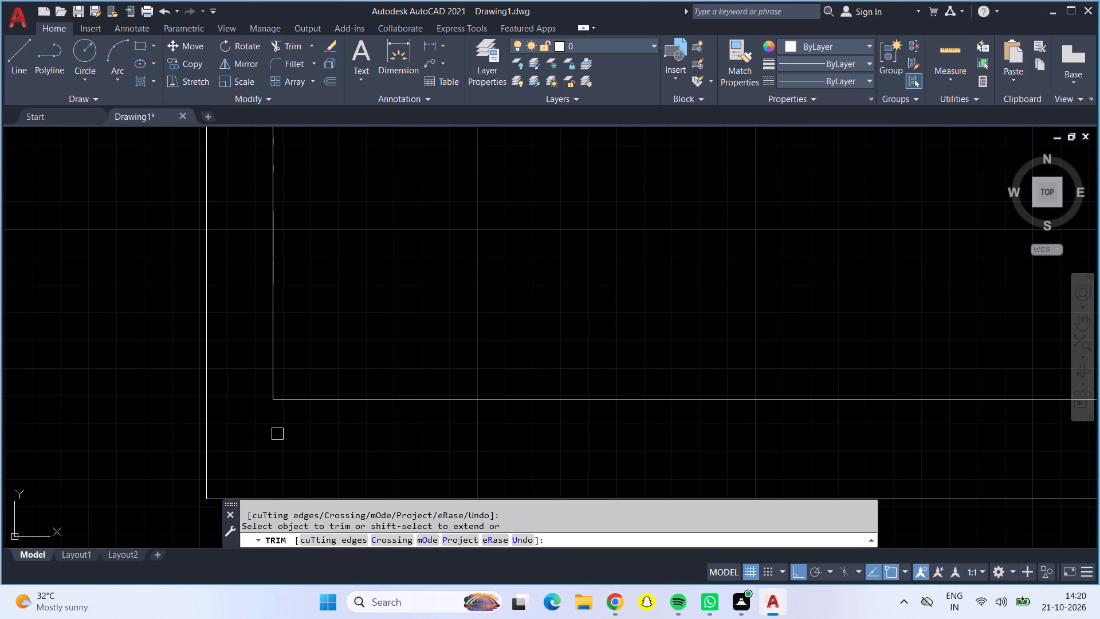
pyautogui.scroll(-3, 280, 436)
pyautogui.scroll(2, 589, 422)
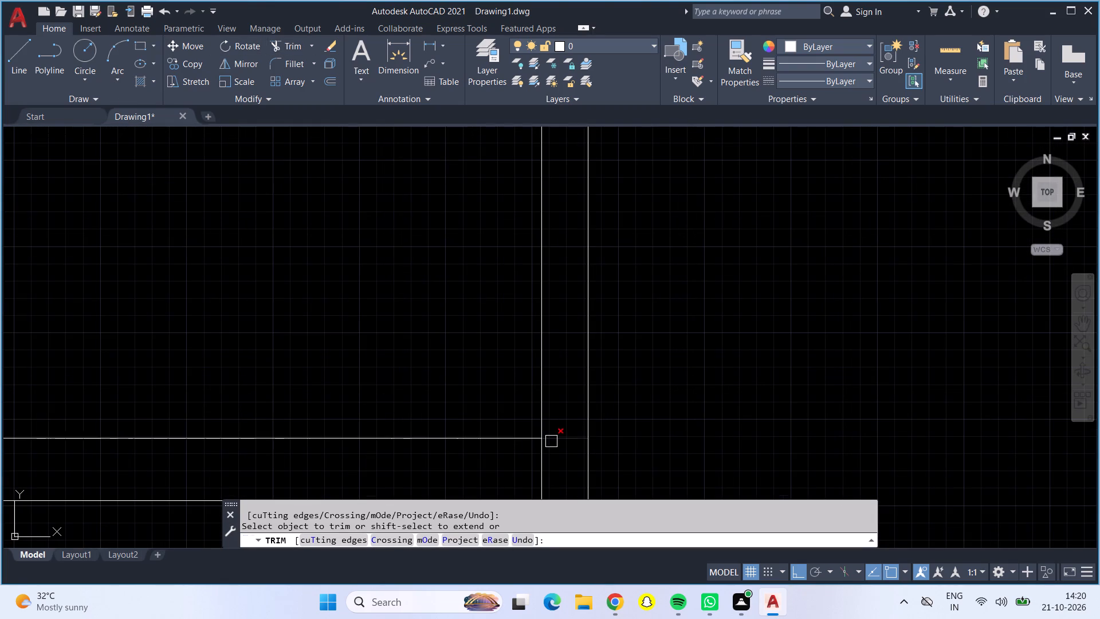
pyautogui.click(551, 441)
pyautogui.click(545, 477)
pyautogui.scroll(-2, 535, 473)
pyautogui.moveTo(454, 391); pyautogui.dragTo(454, 390, button='middle')
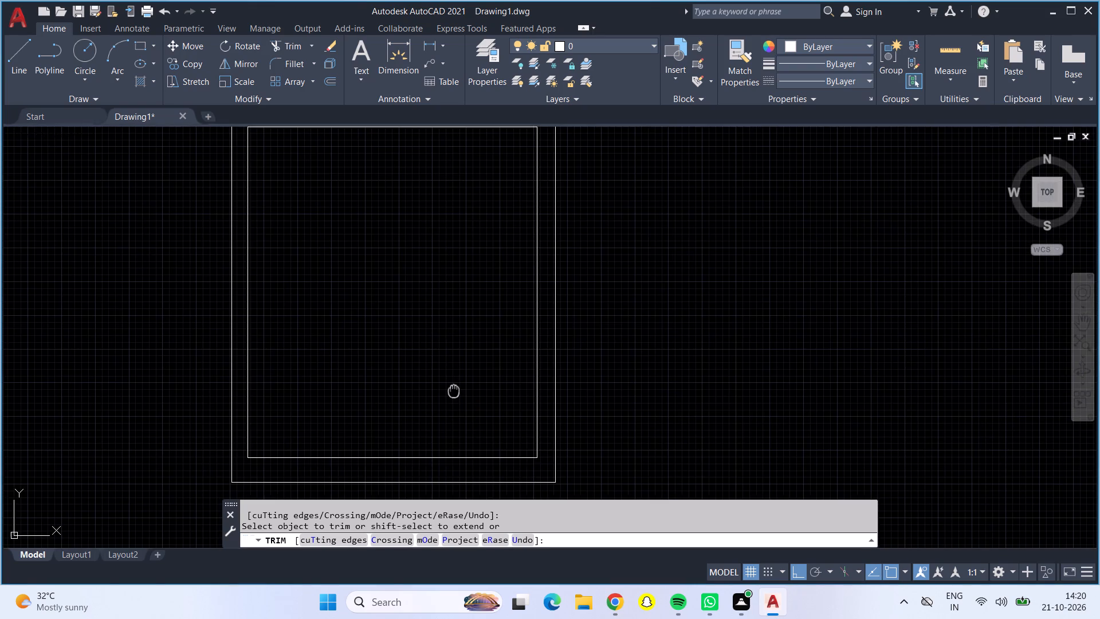
pyautogui.moveTo(454, 390); pyautogui.dragTo(546, 403, button='middle')
pyautogui.press('Escape')
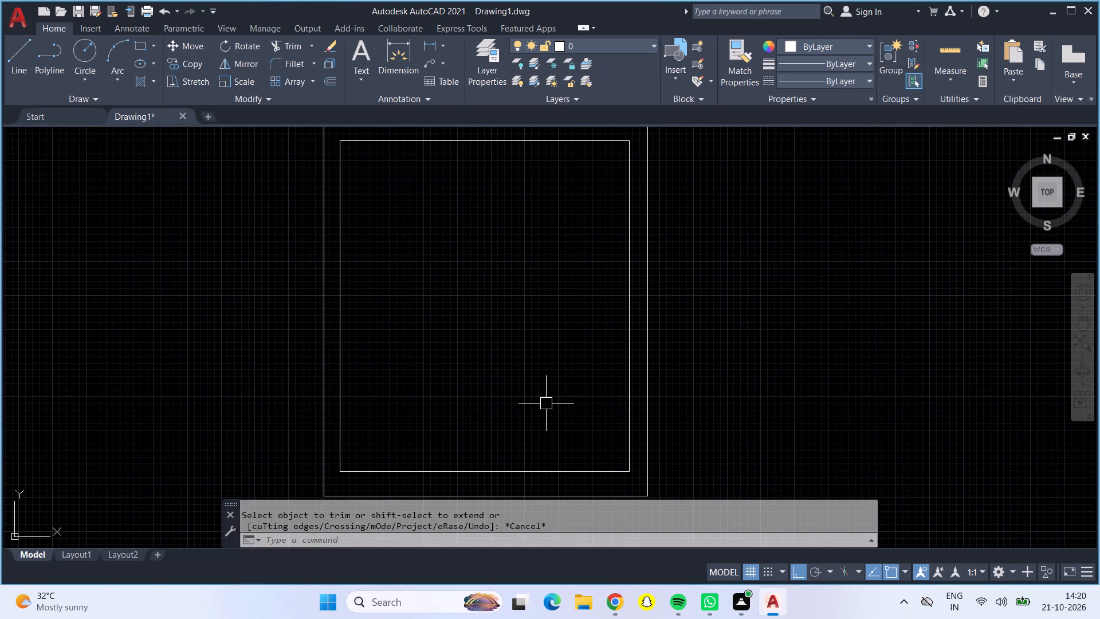
# Offset the inner rectangle's top, left and right edges 9" inward.
pyautogui.press('o')
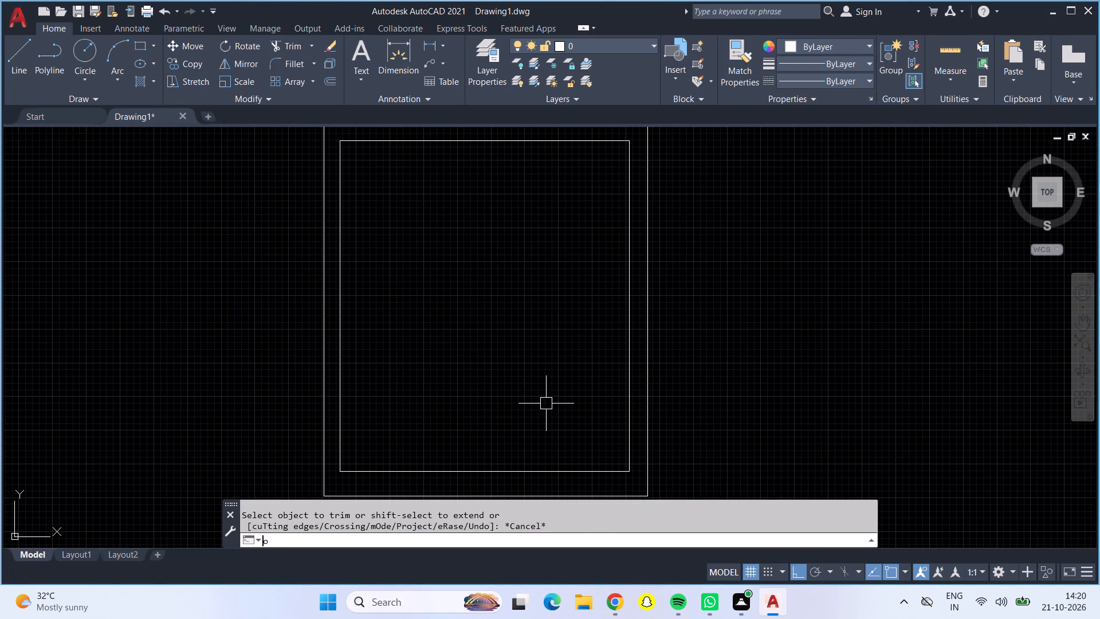
pyautogui.press('Return')
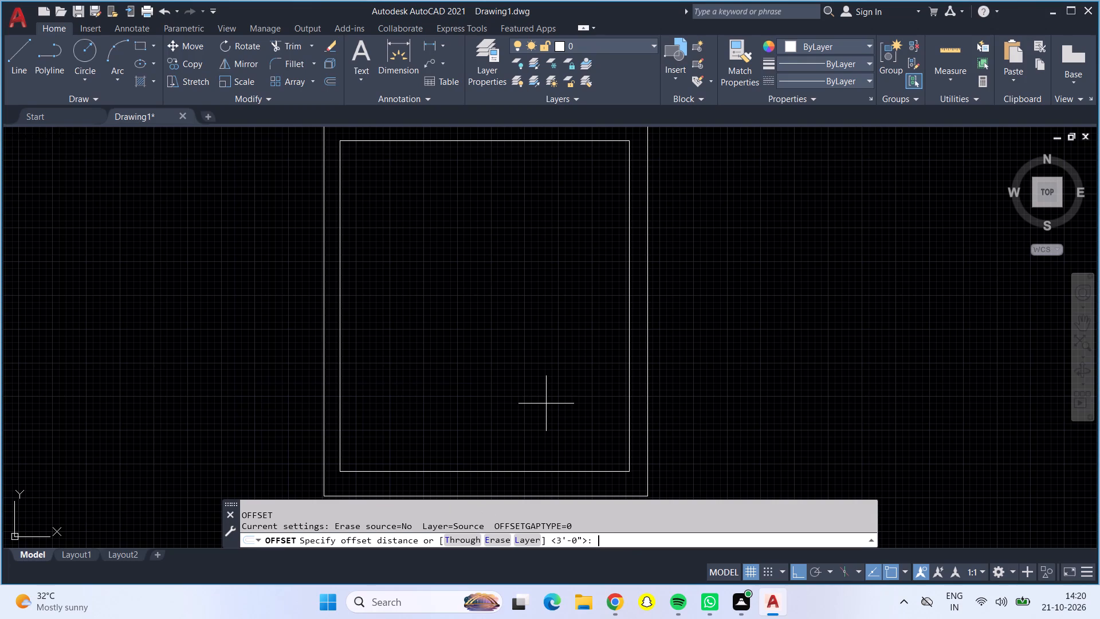
pyautogui.press('9')
pyautogui.hotkey('shift', '"')
pyautogui.press('Return')
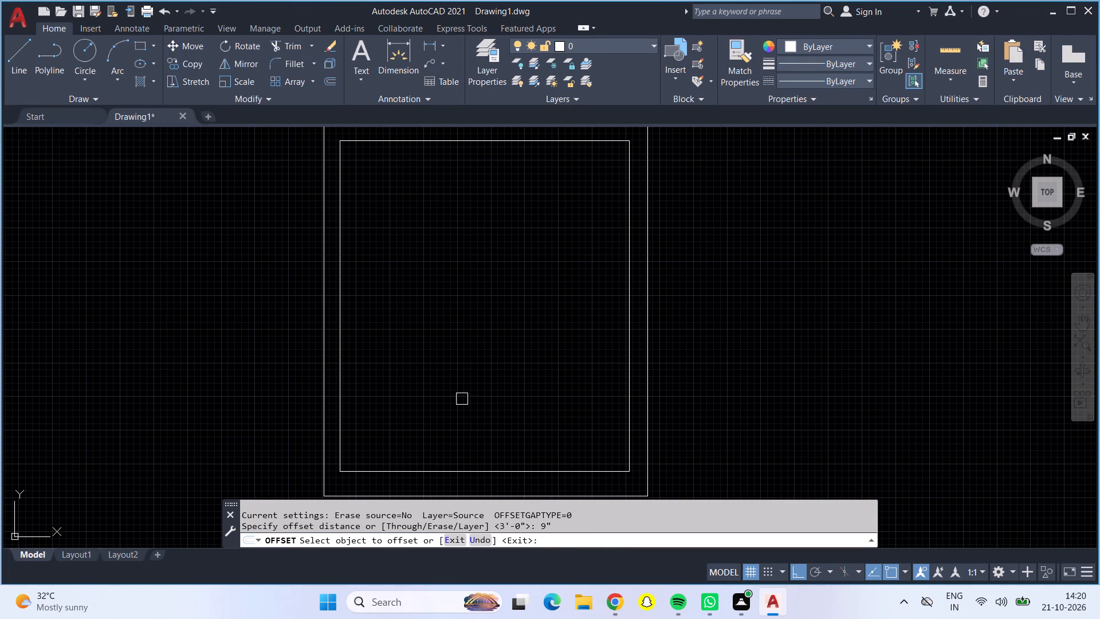
pyautogui.moveTo(462, 398); pyautogui.dragTo(474, 429, button='middle')
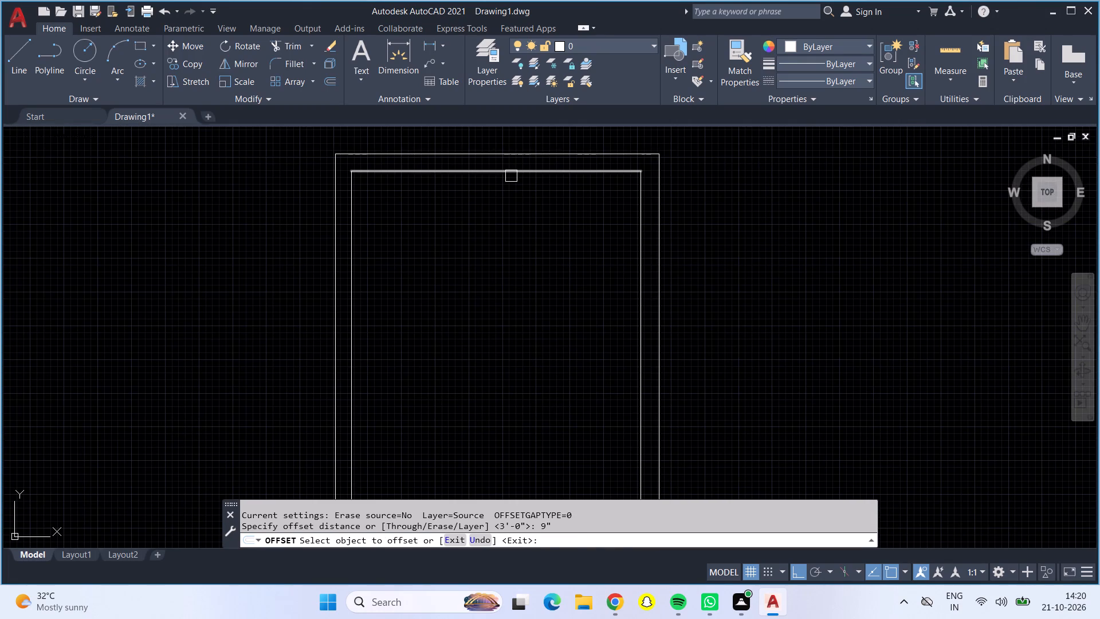
pyautogui.click(511, 176)
pyautogui.click(512, 200)
pyautogui.click(356, 275)
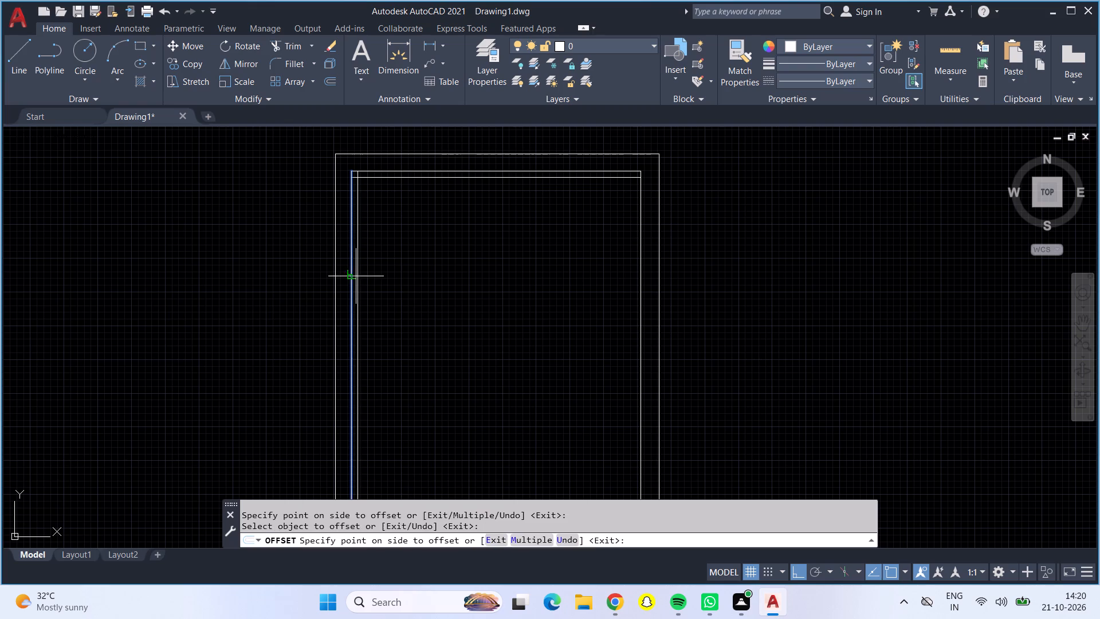
pyautogui.moveTo(420, 300); pyautogui.dragTo(425, 301)
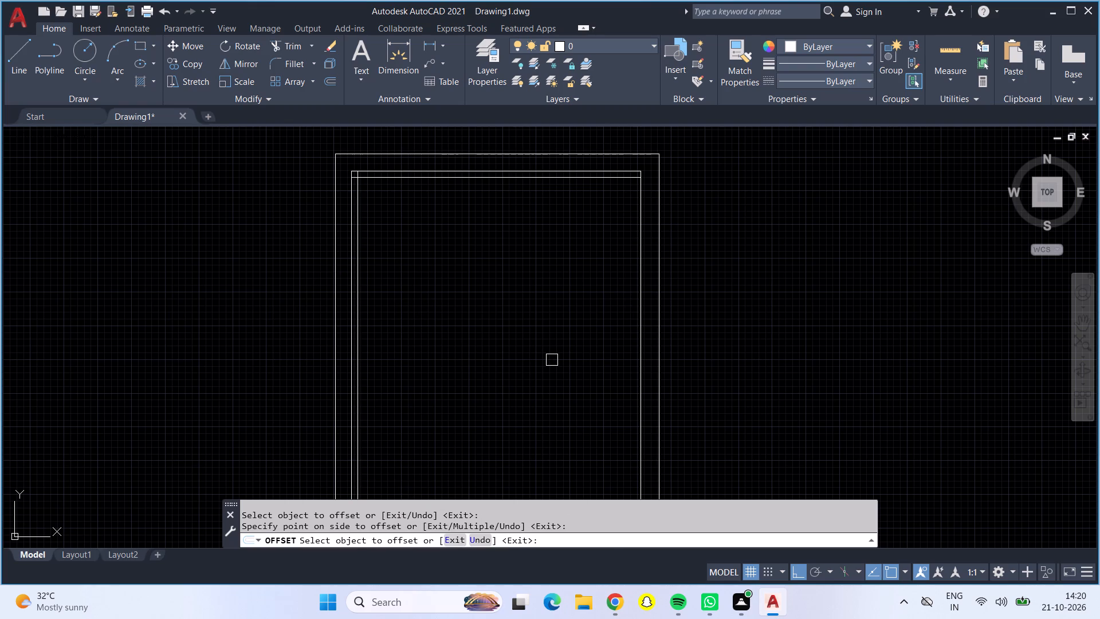
pyautogui.click(637, 340)
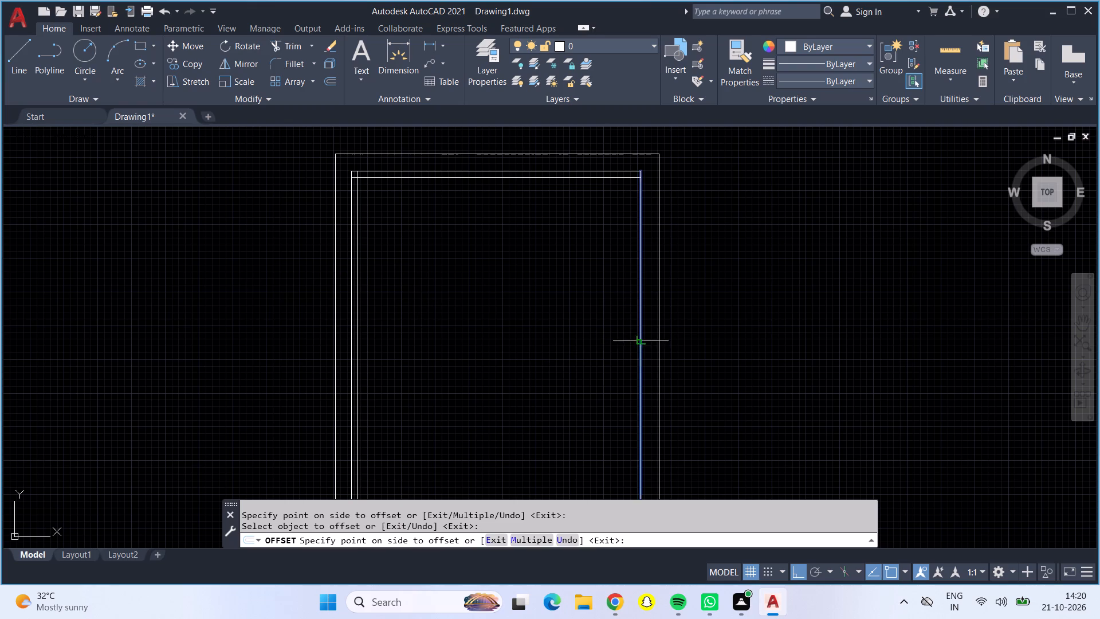
pyautogui.scroll(-1, 596, 348)
pyautogui.click(586, 338)
pyautogui.moveTo(580, 385); pyautogui.dragTo(580, 377, button='middle')
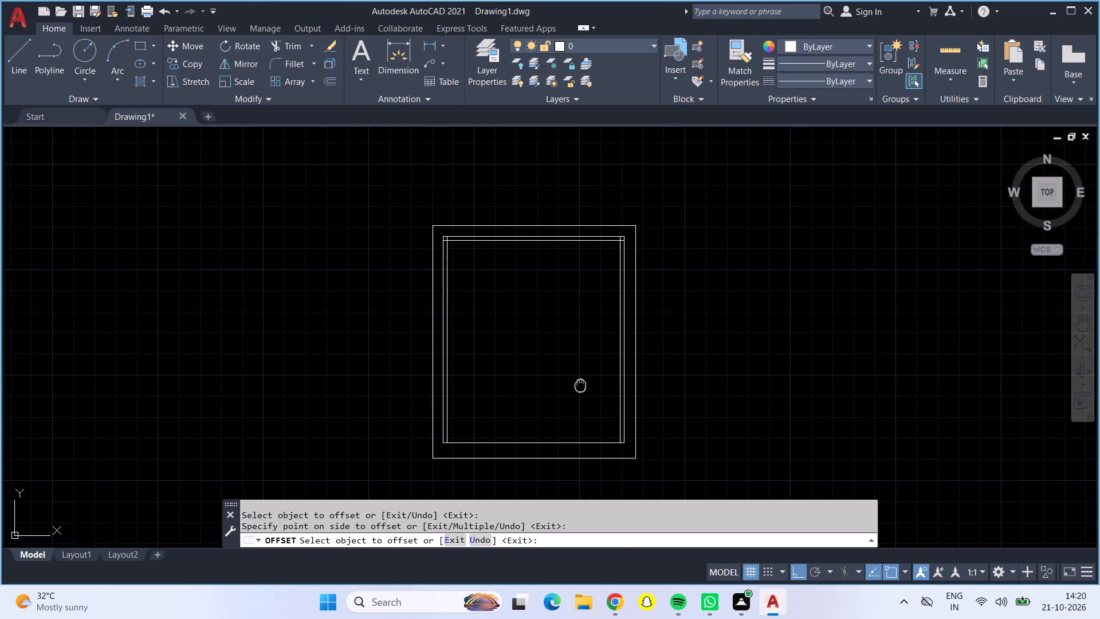
pyautogui.moveTo(580, 377); pyautogui.dragTo(588, 356, button='middle')
pyautogui.press('Escape')
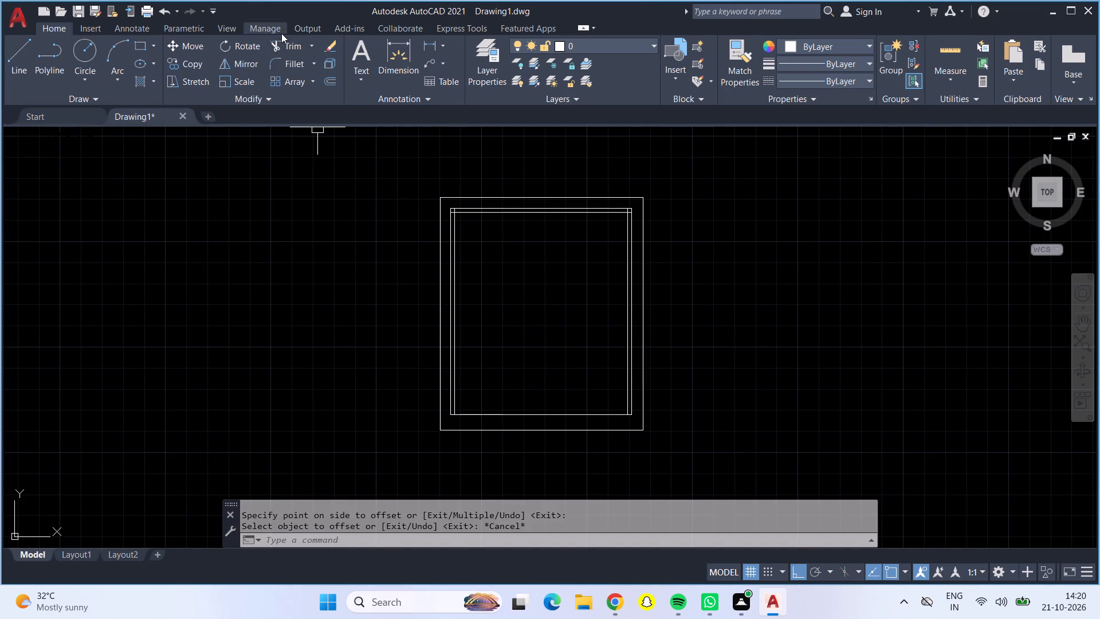
# Trim the overhanging ends of the 9" offset lines at the top-left and top-right corners.
pyautogui.click(281, 46)
pyautogui.scroll(4, 448, 210)
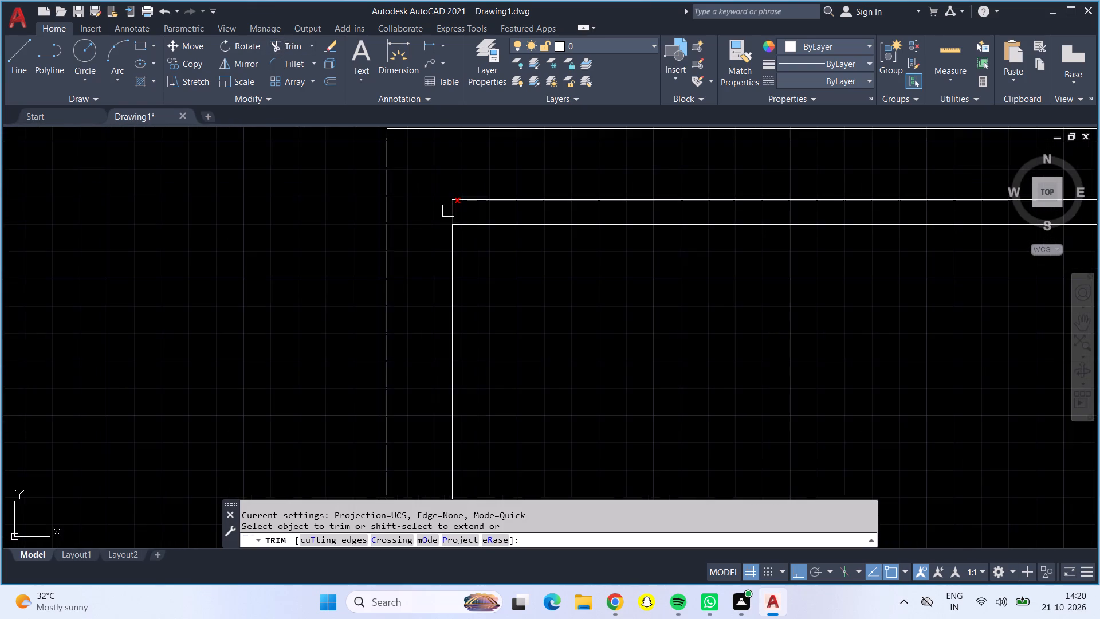
pyautogui.scroll(3, 467, 228)
pyautogui.moveTo(460, 216); pyautogui.dragTo(466, 217)
pyautogui.click(496, 190)
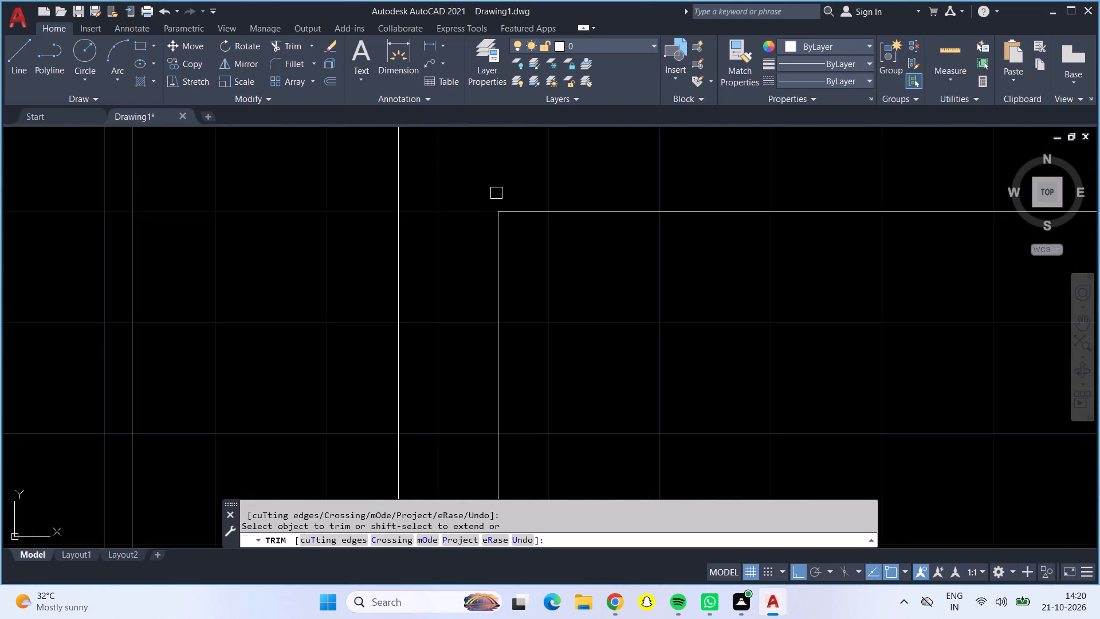
pyautogui.scroll(-3, 489, 211)
pyautogui.scroll(-1, 626, 271)
pyautogui.moveTo(627, 272); pyautogui.dragTo(372, 348, button='middle')
pyautogui.moveTo(623, 408); pyautogui.dragTo(574, 408, button='middle')
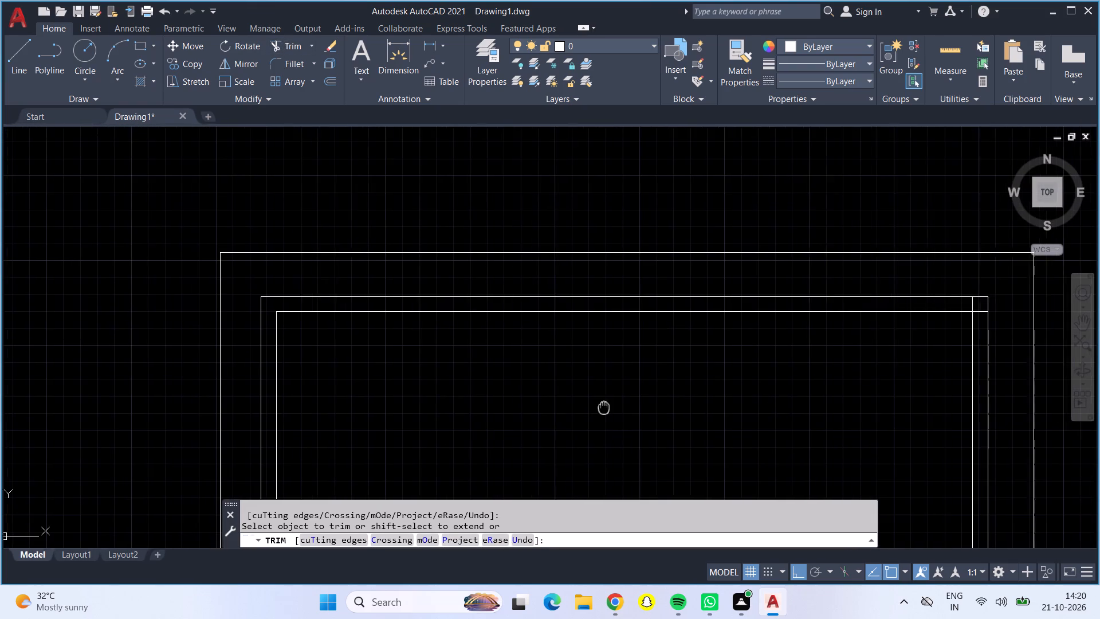
pyautogui.moveTo(574, 408); pyautogui.dragTo(316, 389, button='middle')
pyautogui.scroll(4, 678, 277)
pyautogui.click(659, 314)
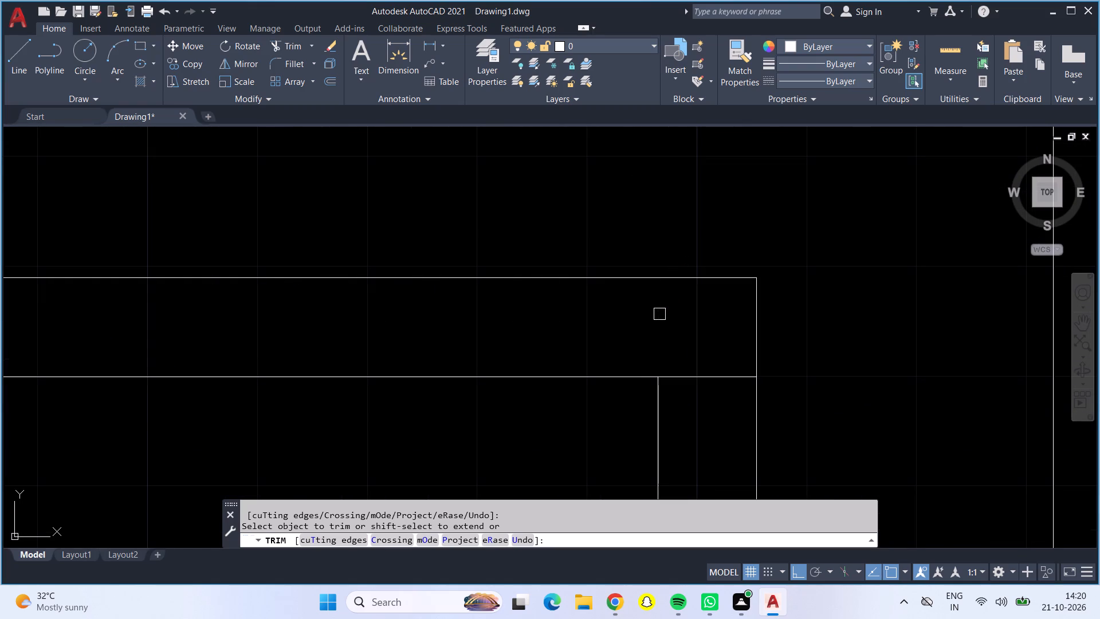
pyautogui.click(678, 377)
pyautogui.scroll(-3, 678, 377)
pyautogui.scroll(-2, 564, 440)
pyautogui.moveTo(556, 442); pyautogui.dragTo(555, 442, button='middle')
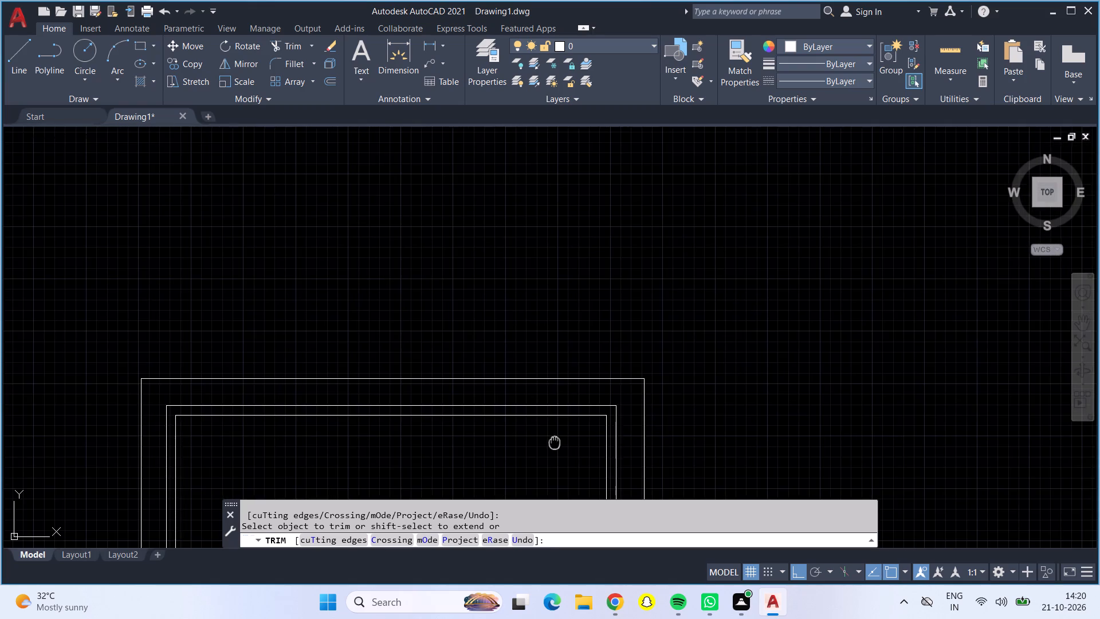
pyautogui.moveTo(555, 442); pyautogui.dragTo(612, 221, button='middle')
pyautogui.scroll(-1, 546, 316)
pyautogui.moveTo(509, 371); pyautogui.dragTo(532, 266, button='middle')
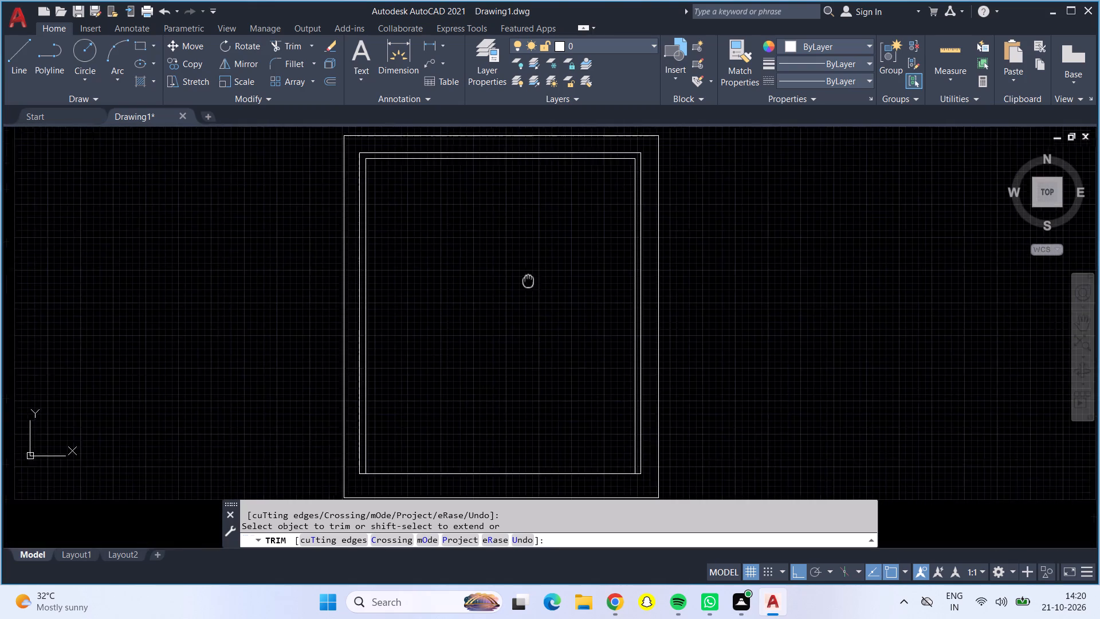
pyautogui.moveTo(532, 266); pyautogui.dragTo(549, 211, button='middle')
pyautogui.moveTo(556, 291); pyautogui.dragTo(554, 349, button='middle')
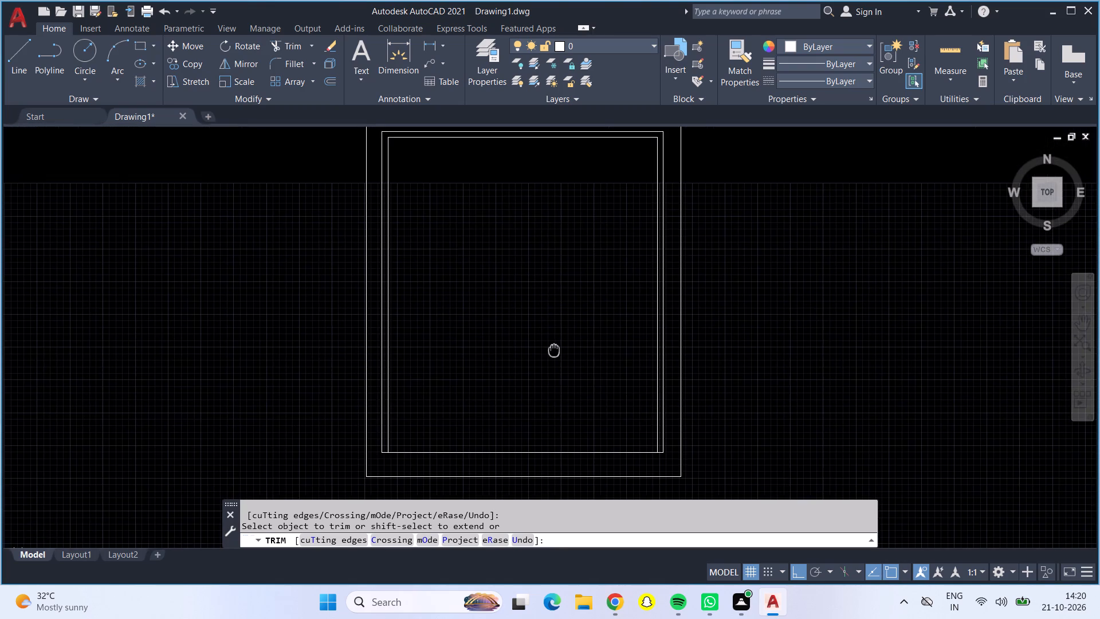
pyautogui.moveTo(554, 349); pyautogui.dragTo(618, 357, button='middle')
pyautogui.press('Escape')
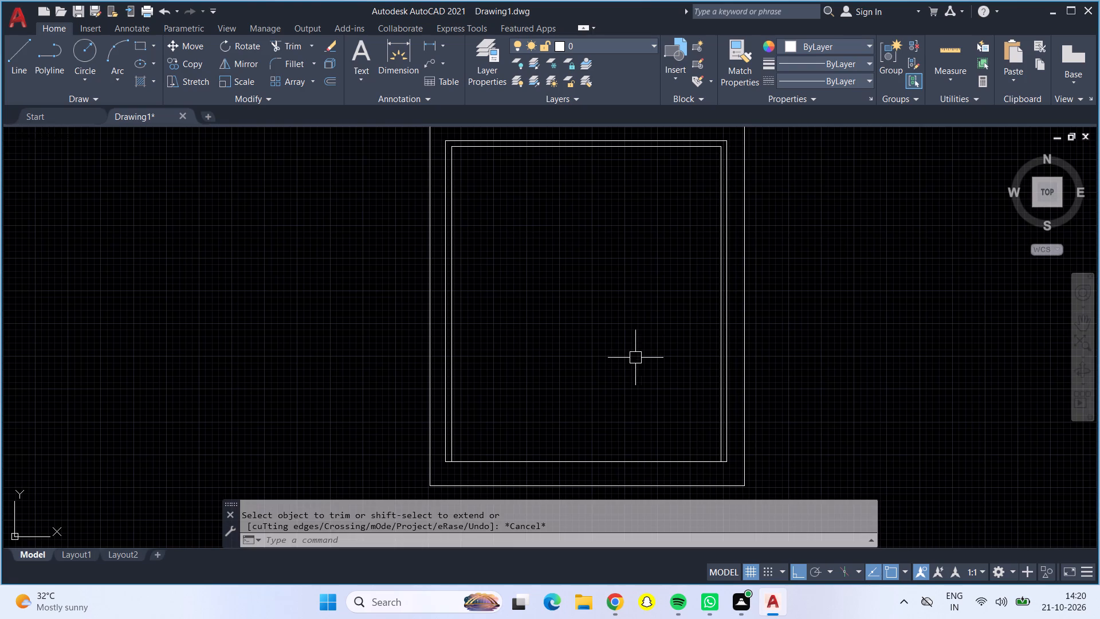
# Offset the inner rectangle's bottom edge 9" inward.
pyautogui.press('o')
pyautogui.press('Return')
pyautogui.press('9')
pyautogui.hotkey('shift', '"')
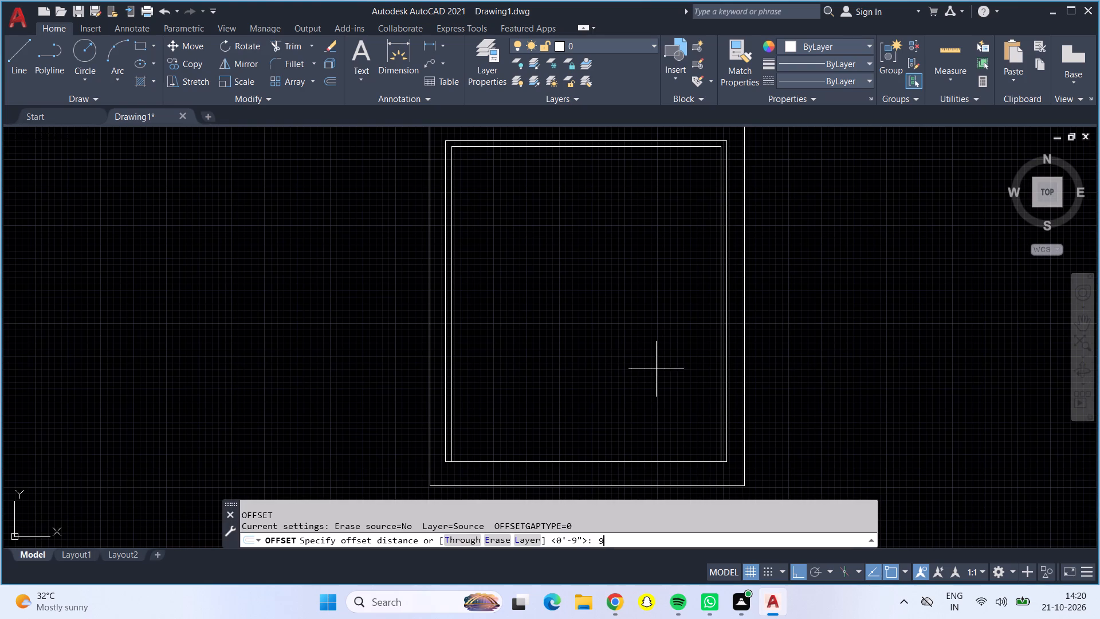
pyautogui.press('Return')
pyautogui.click(620, 461)
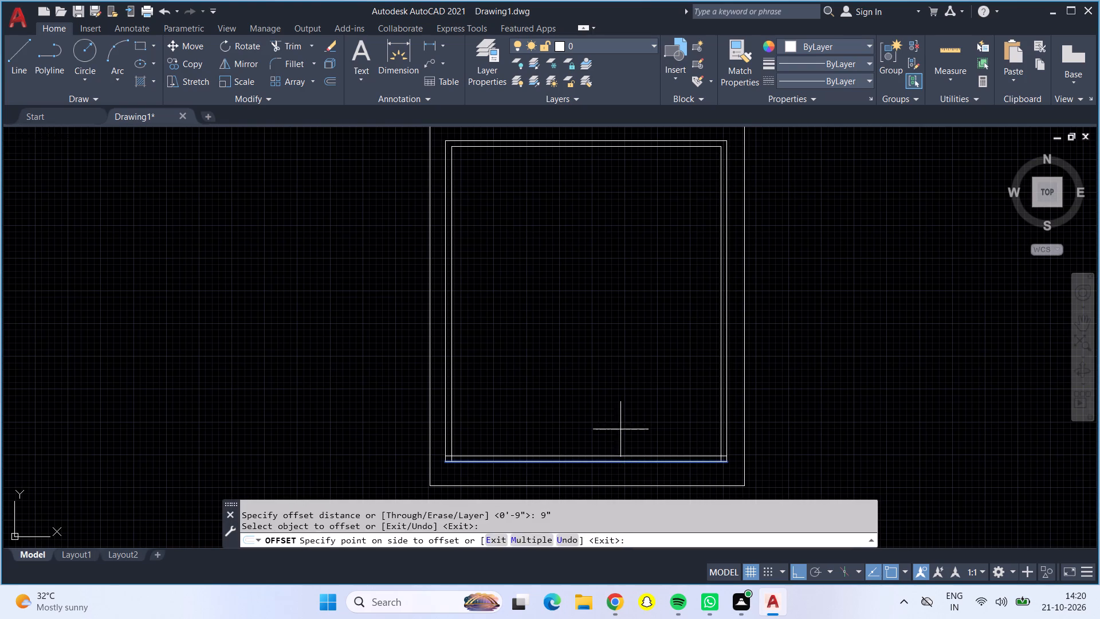
pyautogui.click(616, 391)
pyautogui.press('Escape')
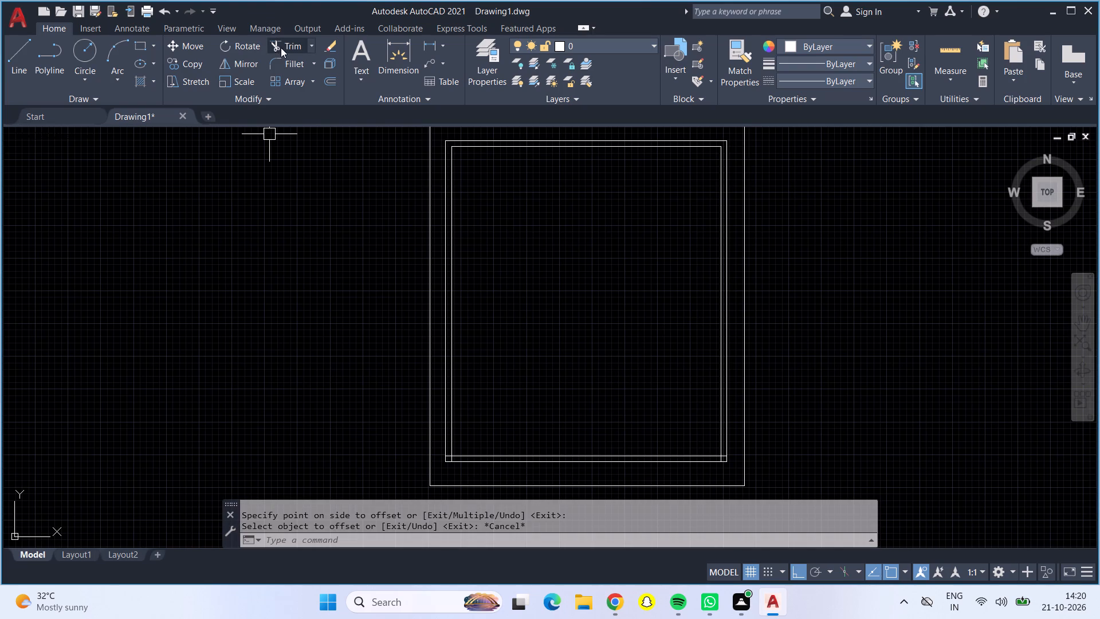
# Trim the overhanging ends of the 9" offset lines at the bottom-left and bottom-right corners.
pyautogui.click(281, 47)
pyautogui.scroll(4, 451, 468)
pyautogui.click(420, 396)
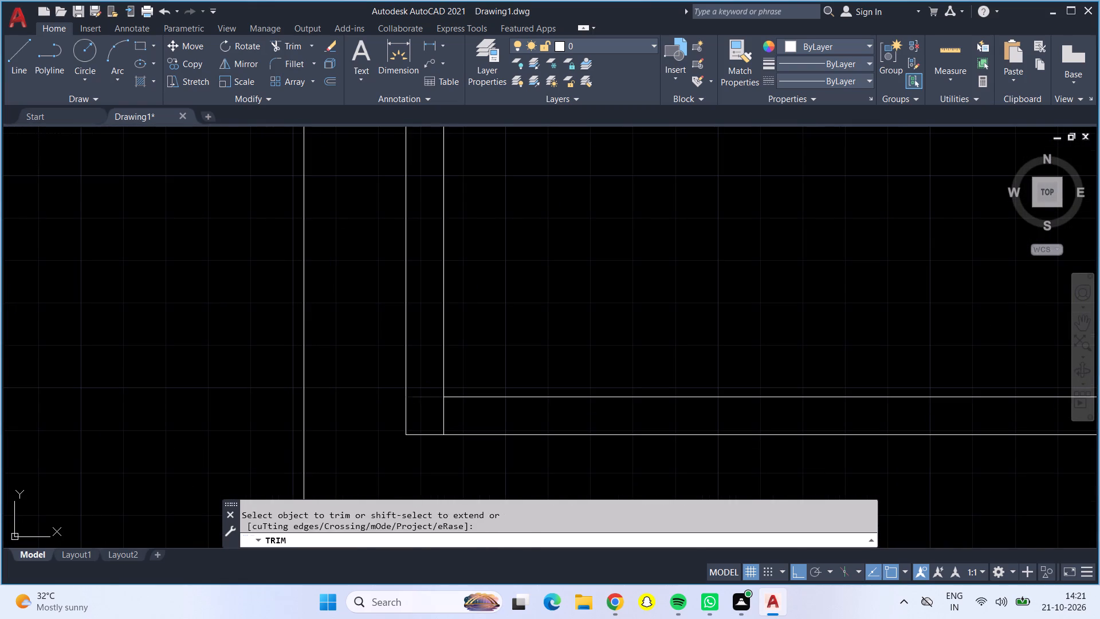
pyautogui.click(445, 421)
pyautogui.scroll(-3, 527, 426)
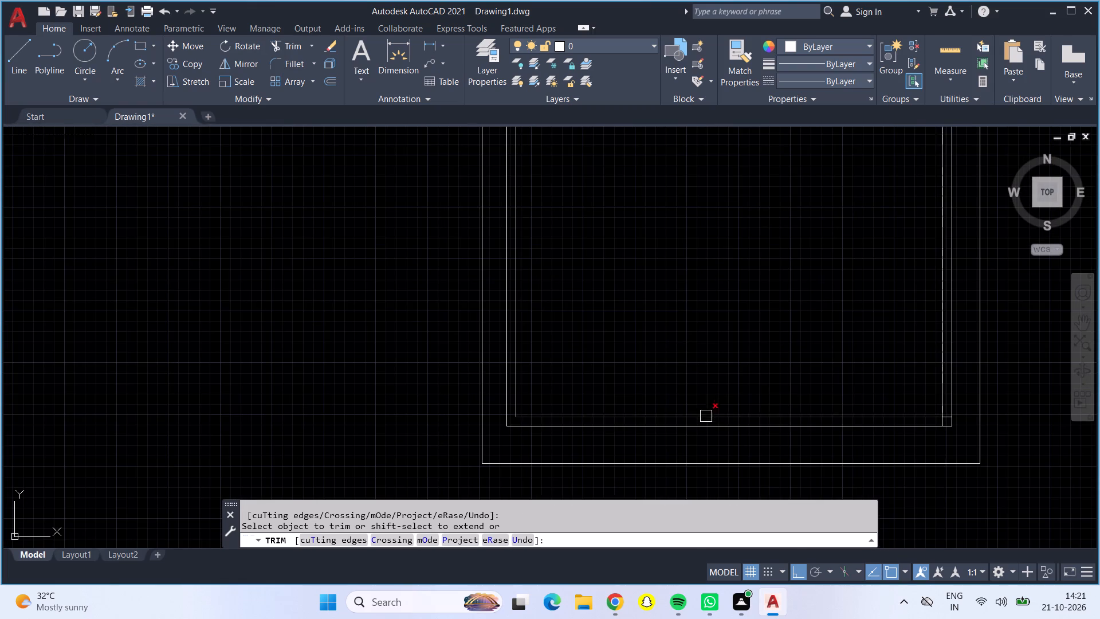
pyautogui.moveTo(712, 377); pyautogui.dragTo(431, 399, button='middle')
pyautogui.scroll(5, 670, 438)
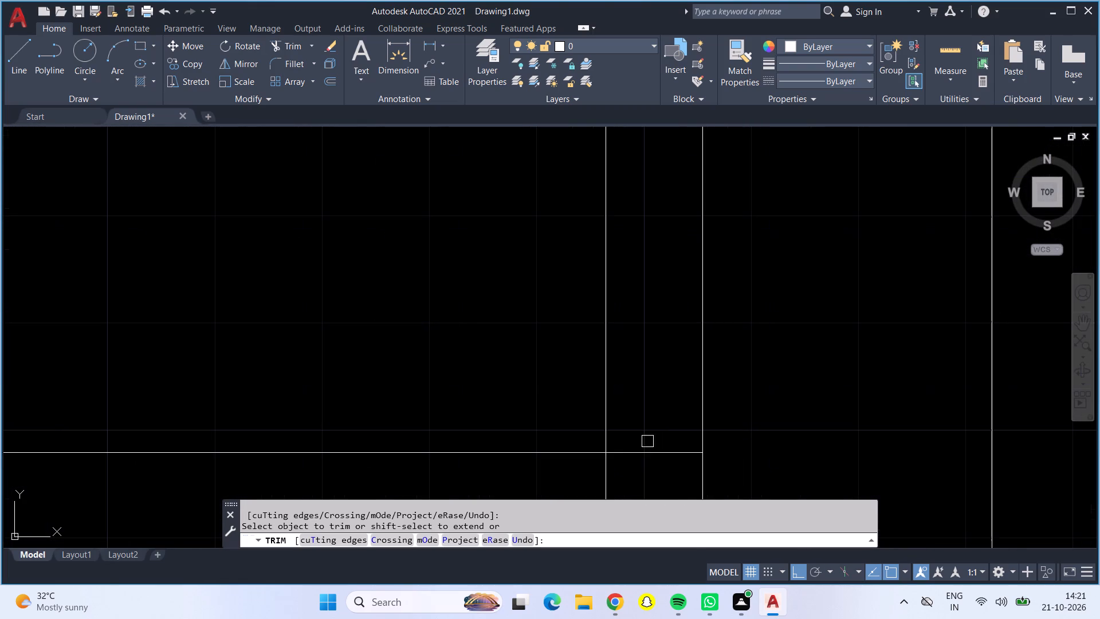
pyautogui.click(638, 455)
pyautogui.click(607, 489)
pyautogui.scroll(-1, 485, 425)
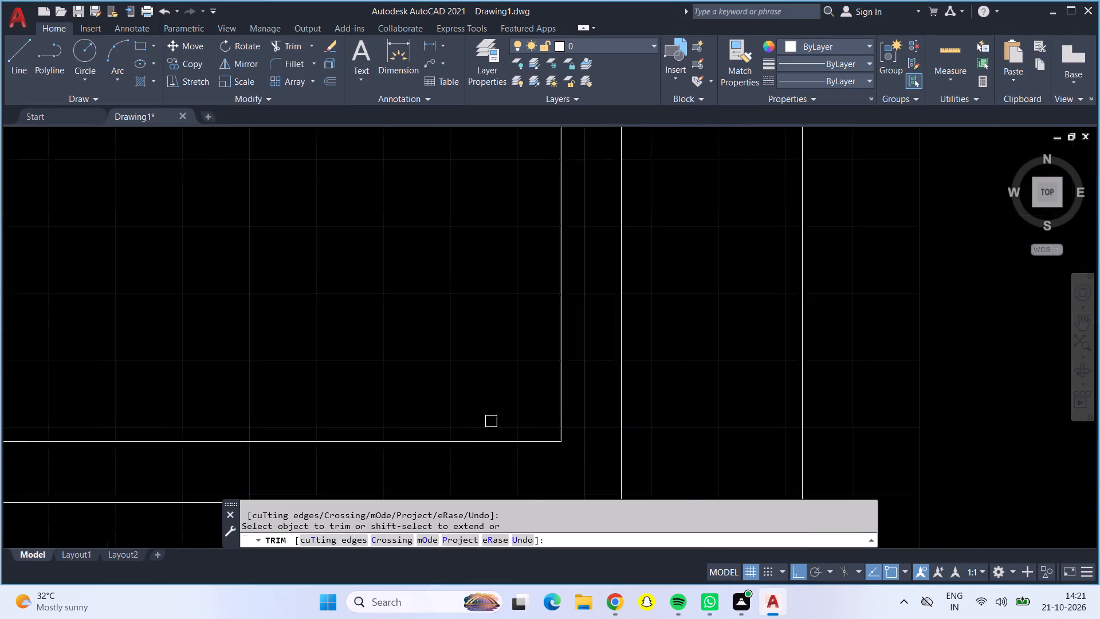
pyautogui.scroll(-1, 494, 420)
pyautogui.scroll(-2, 383, 350)
pyautogui.scroll(-2, 384, 279)
pyautogui.moveTo(382, 275); pyautogui.dragTo(609, 368, button='middle')
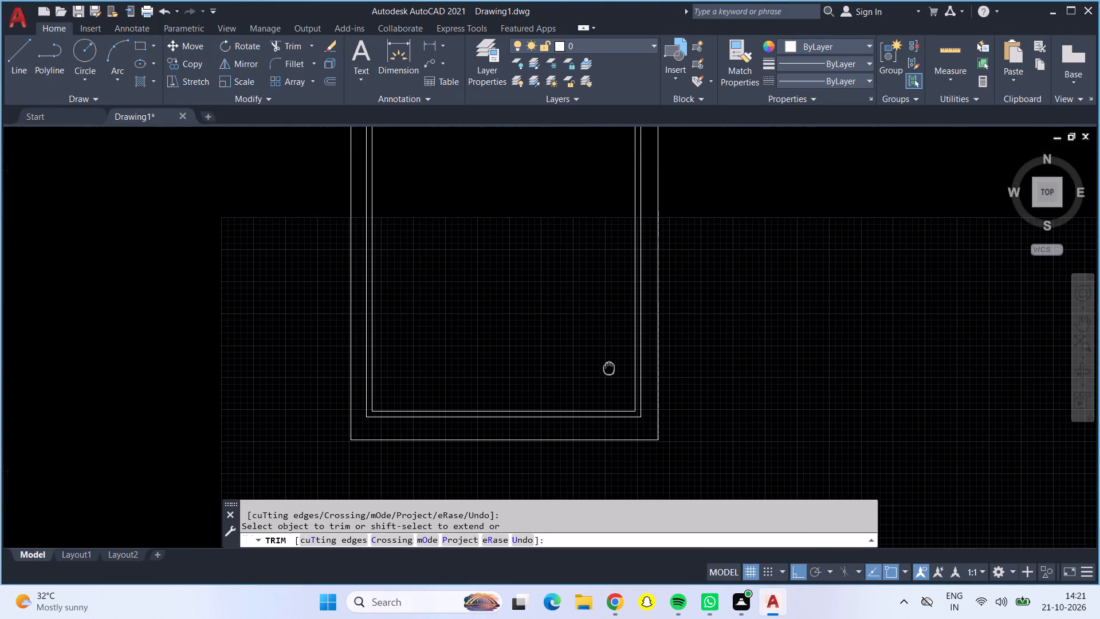
pyautogui.moveTo(525, 315); pyautogui.dragTo(516, 373, button='middle')
pyautogui.press('Escape')
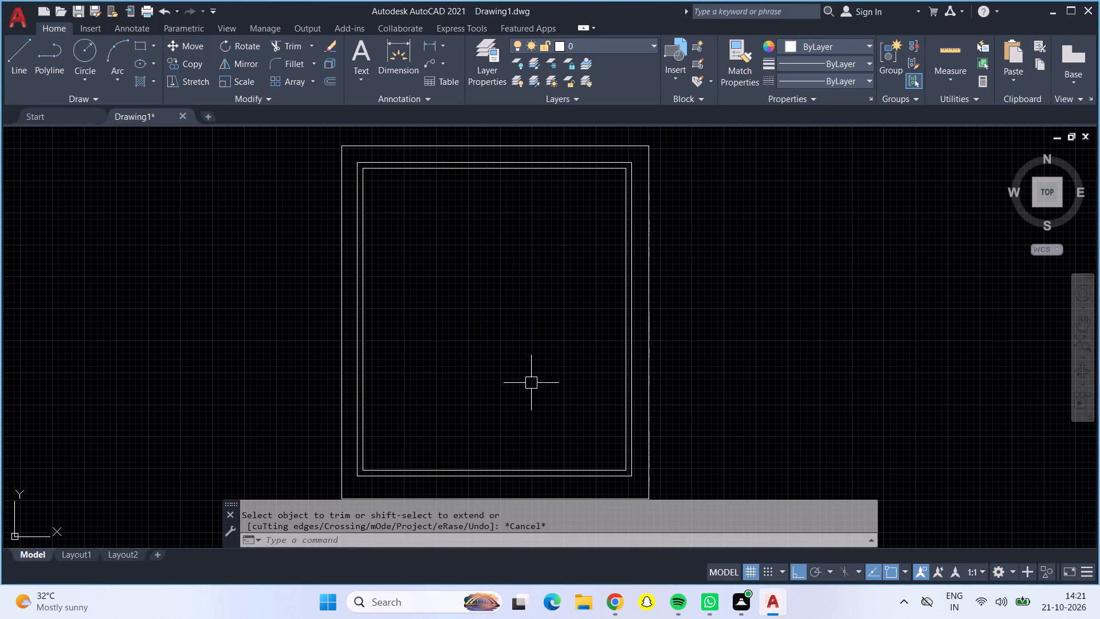
pyautogui.press('Escape')
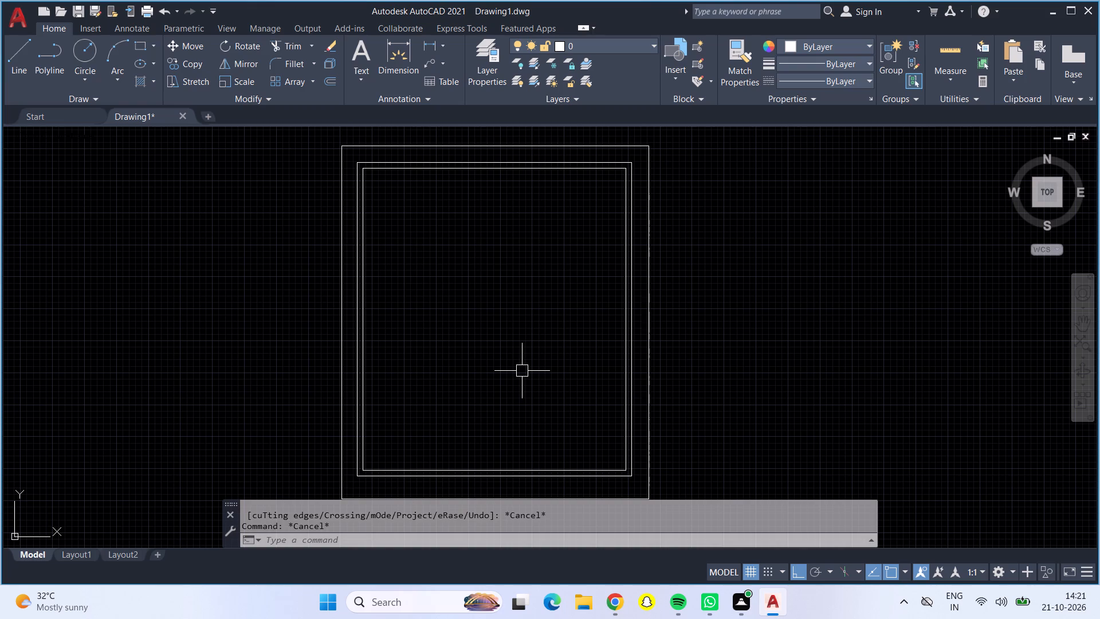
pyautogui.press('Escape')
# Offset the inner face of the top outer wall 12' downward into the plan.
pyautogui.press('o')
pyautogui.press('Return')
pyautogui.write("12'")
pyautogui.press('Return')
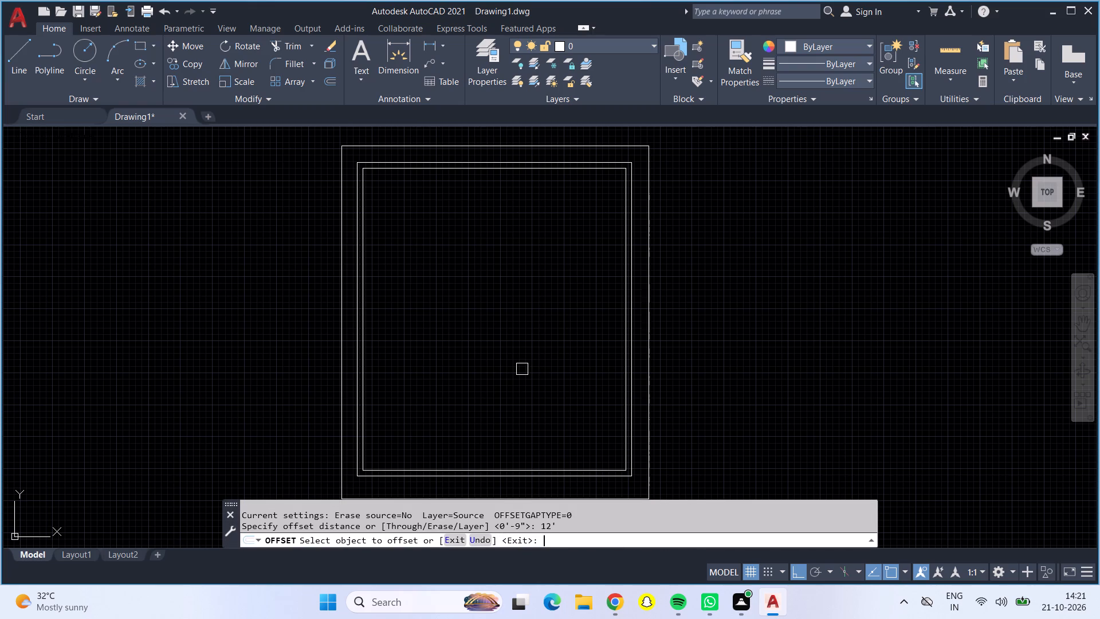
pyautogui.click(495, 173)
pyautogui.click(490, 210)
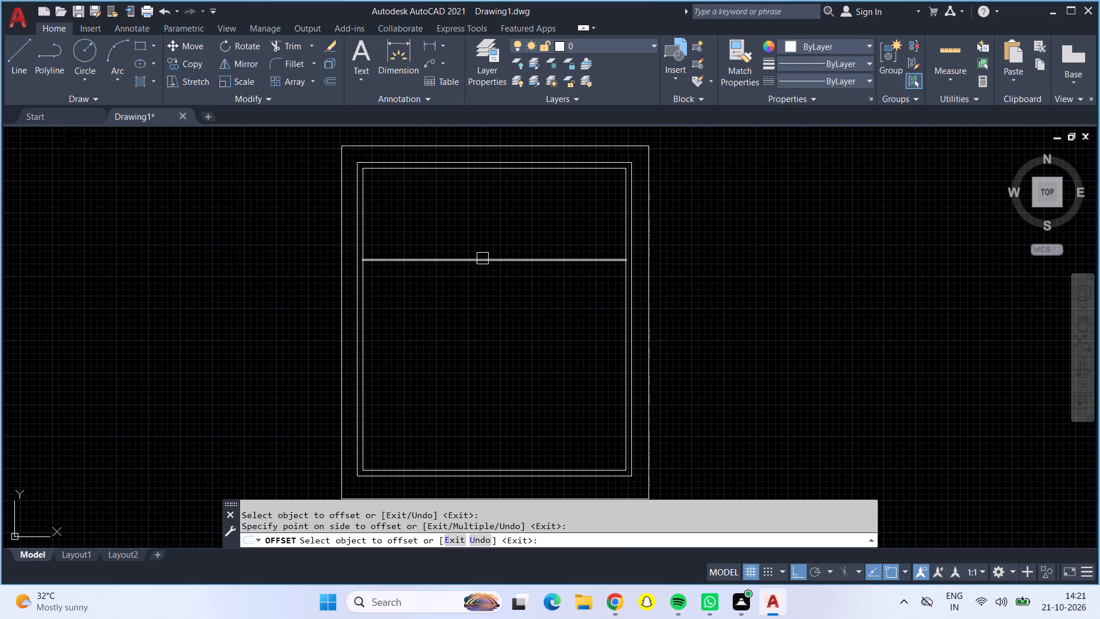
pyautogui.press('Escape')
# Offset the new horizontal line 6" downward to form an interior wall across the plan.
pyautogui.press('o')
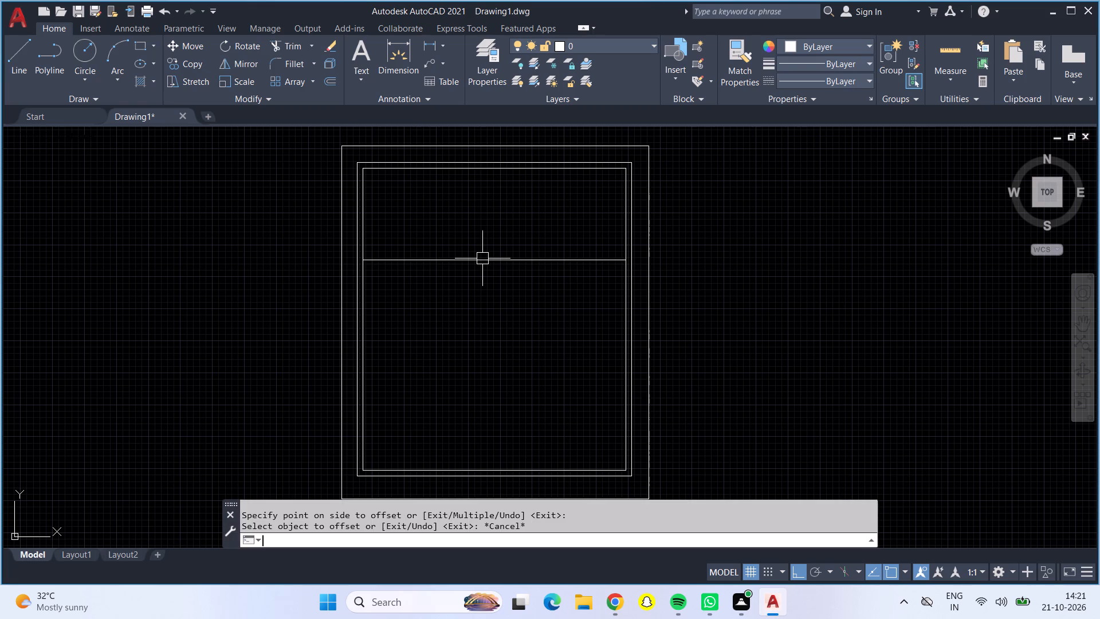
pyautogui.press('Return')
pyautogui.write('6"')
pyautogui.press('Return')
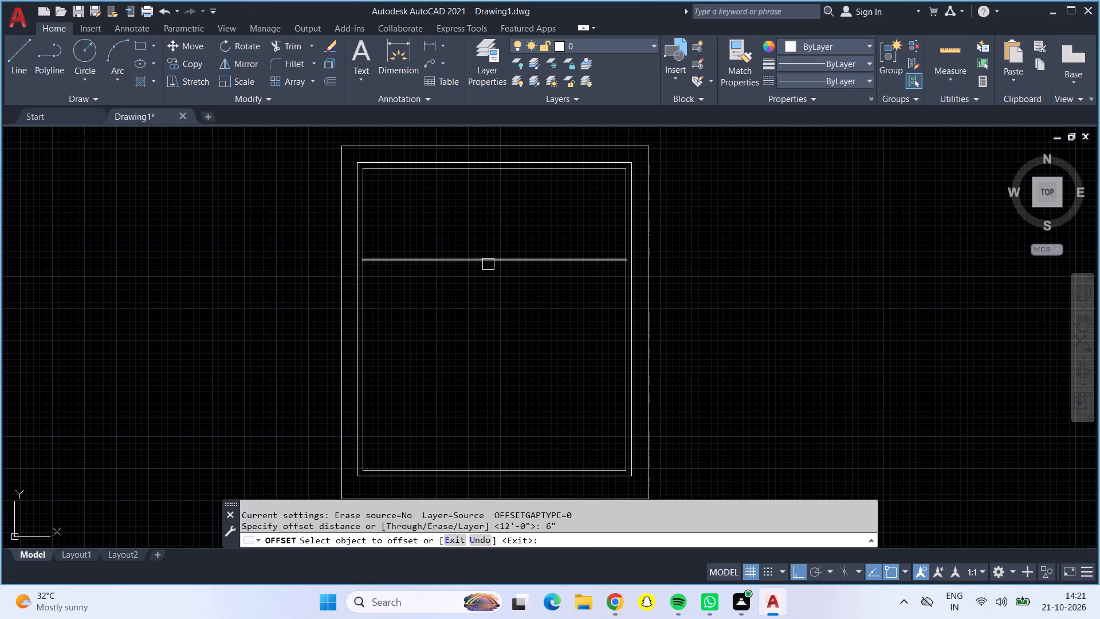
pyautogui.click(488, 264)
pyautogui.click(490, 296)
pyautogui.scroll(-1, 490, 301)
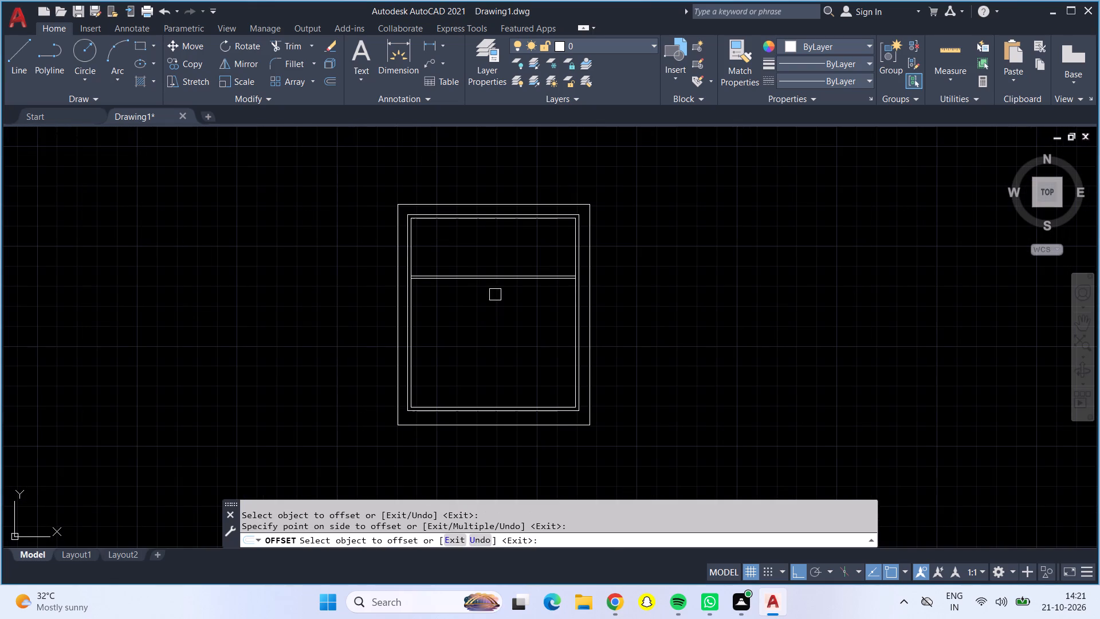
pyautogui.scroll(2, 499, 279)
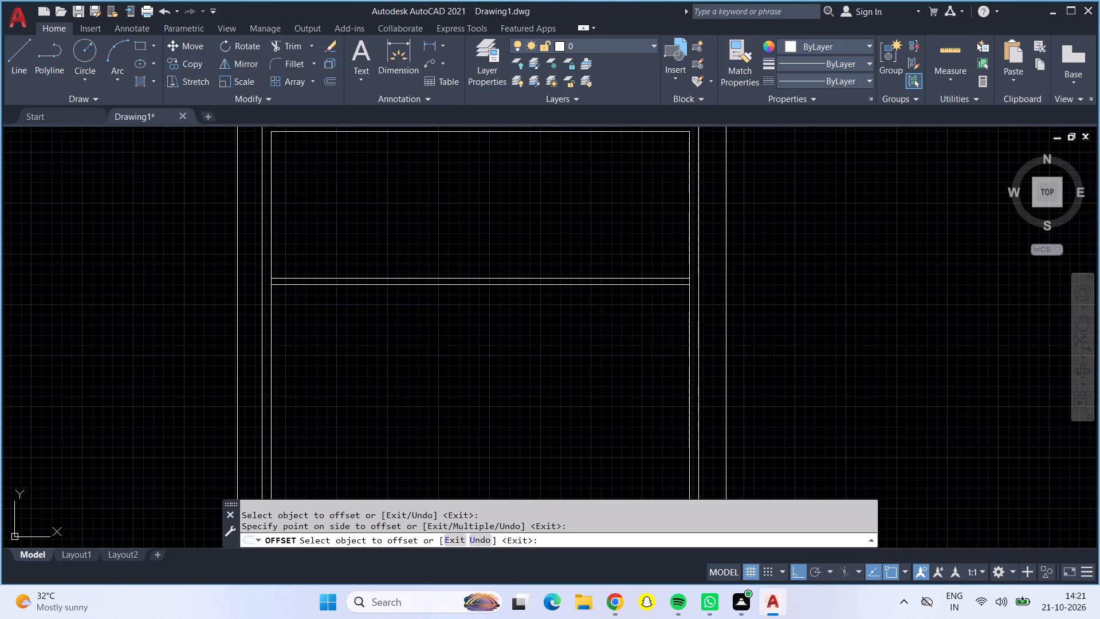
pyautogui.press('Escape')
# Offset the inner face of the left outer wall 10' to the right.
pyautogui.moveTo(507, 213); pyautogui.dragTo(519, 275, button='middle')
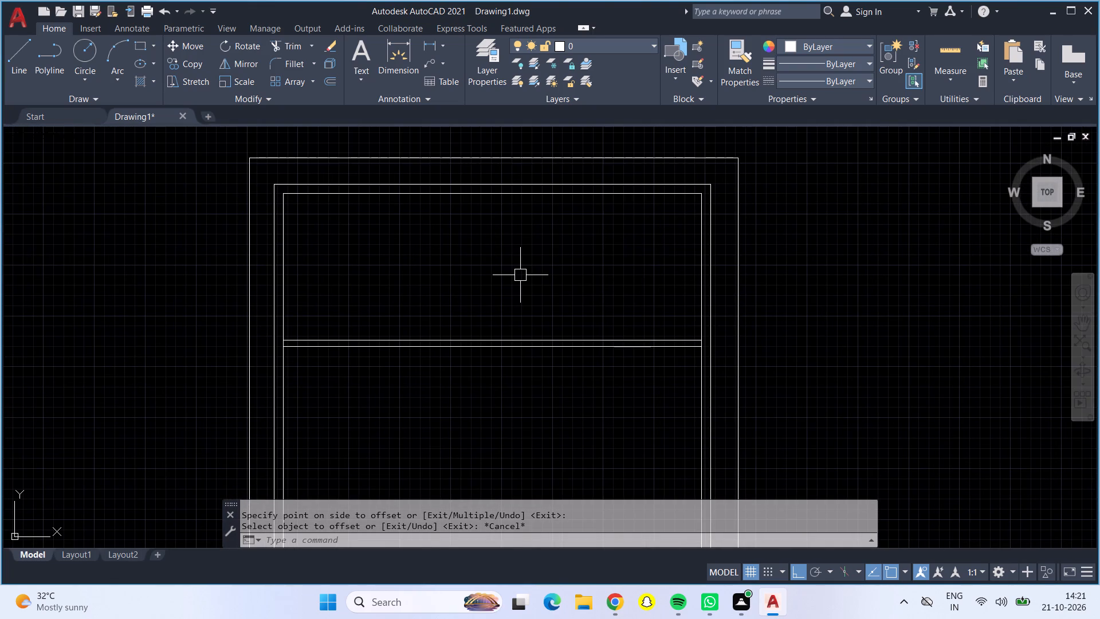
pyautogui.press('o')
pyautogui.press('Return')
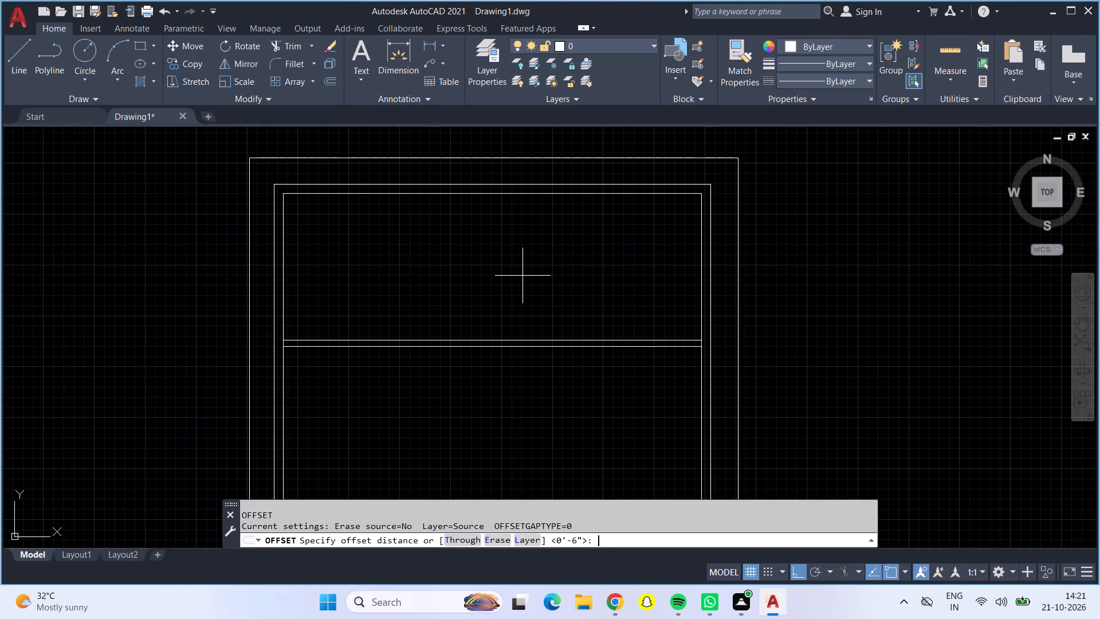
pyautogui.write("10'")
pyautogui.press('Return')
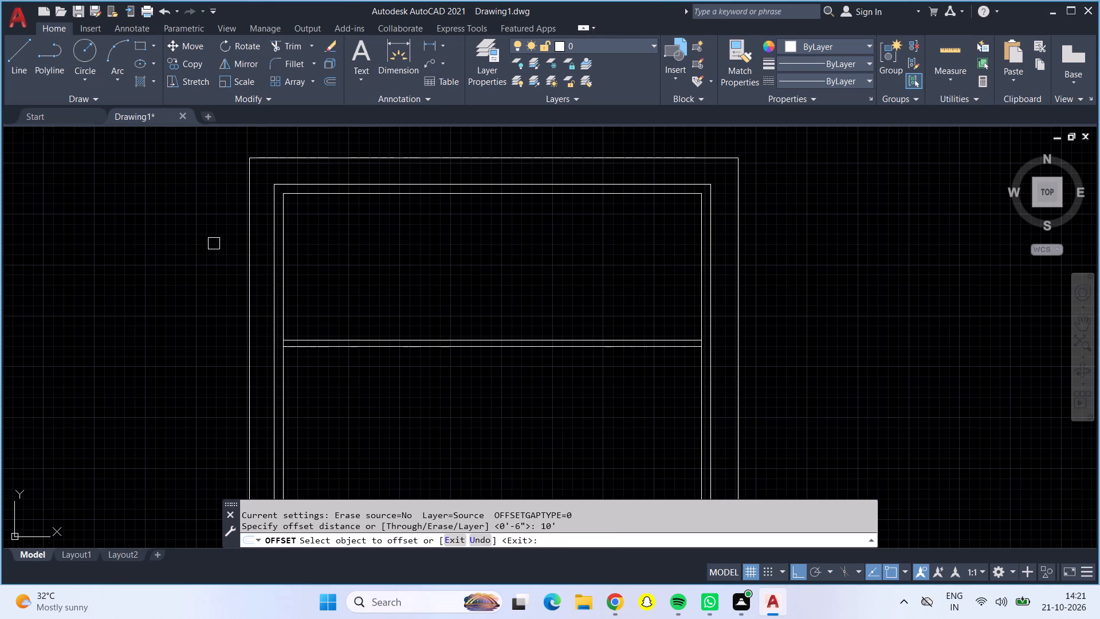
pyautogui.click(285, 271)
pyautogui.click(356, 295)
pyautogui.press('Escape')
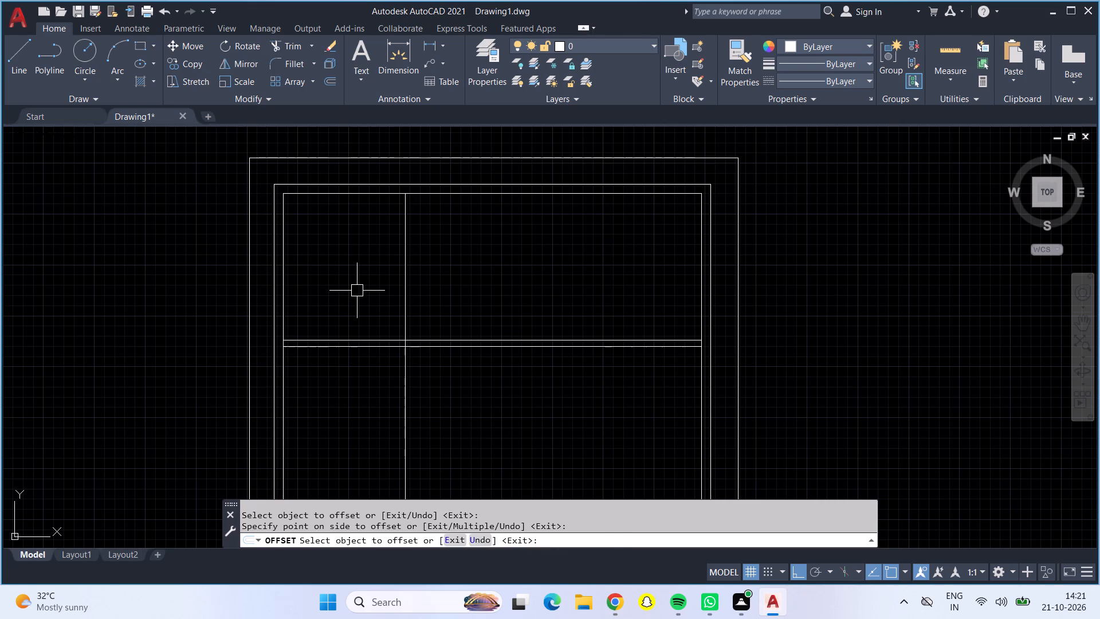
# Offset the new vertical line 6" to the right to form the left interior wall.
pyautogui.press('o')
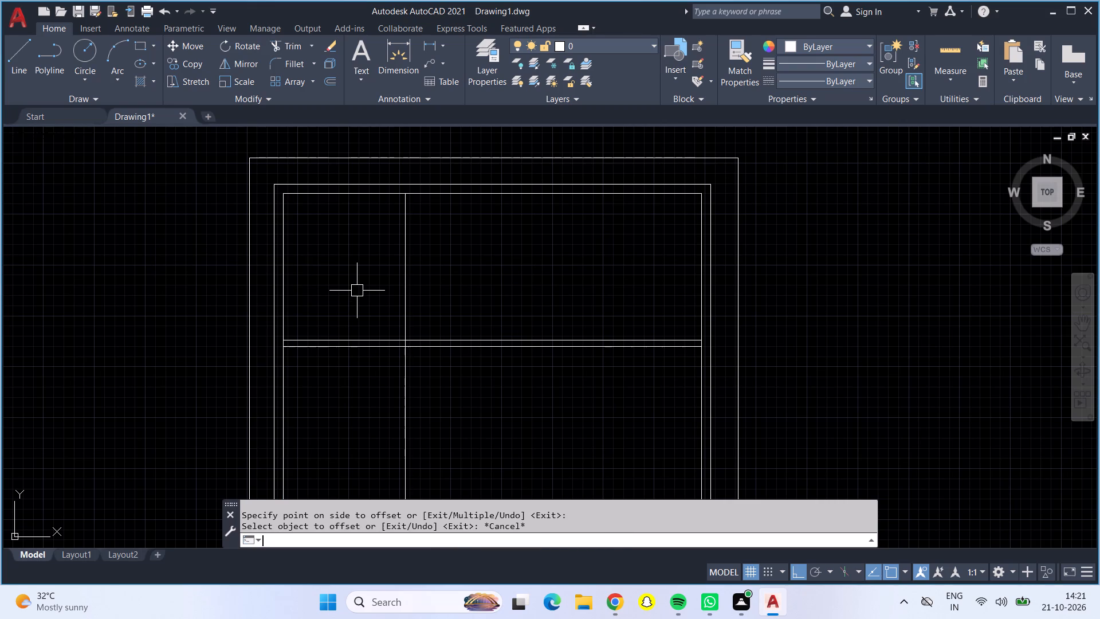
pyautogui.press('Return')
pyautogui.write('6"')
pyautogui.press('Return')
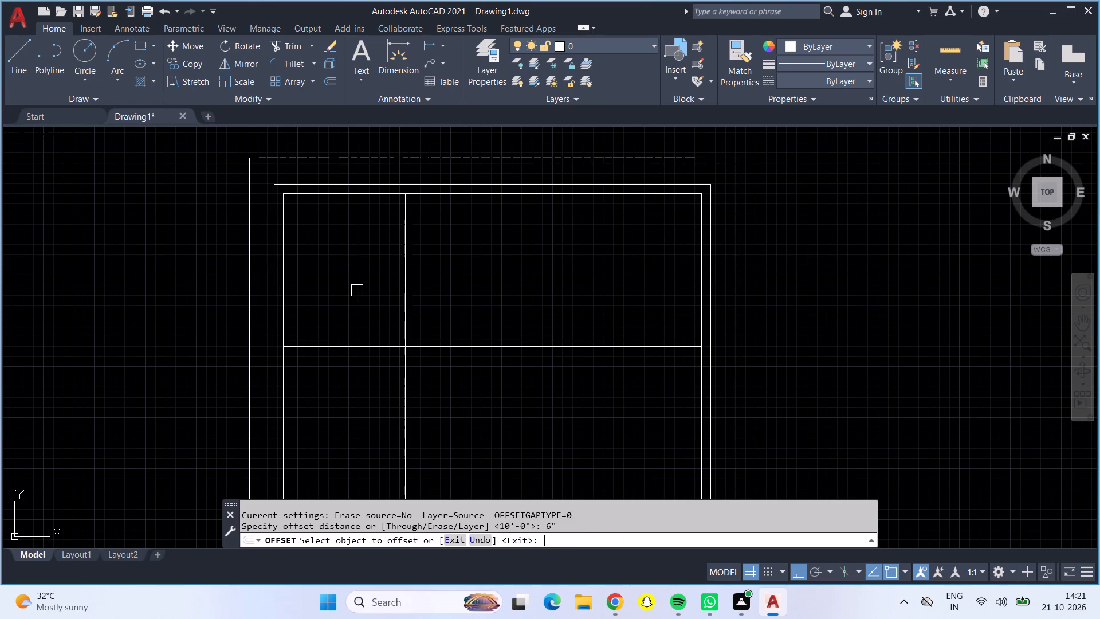
pyautogui.click(408, 250)
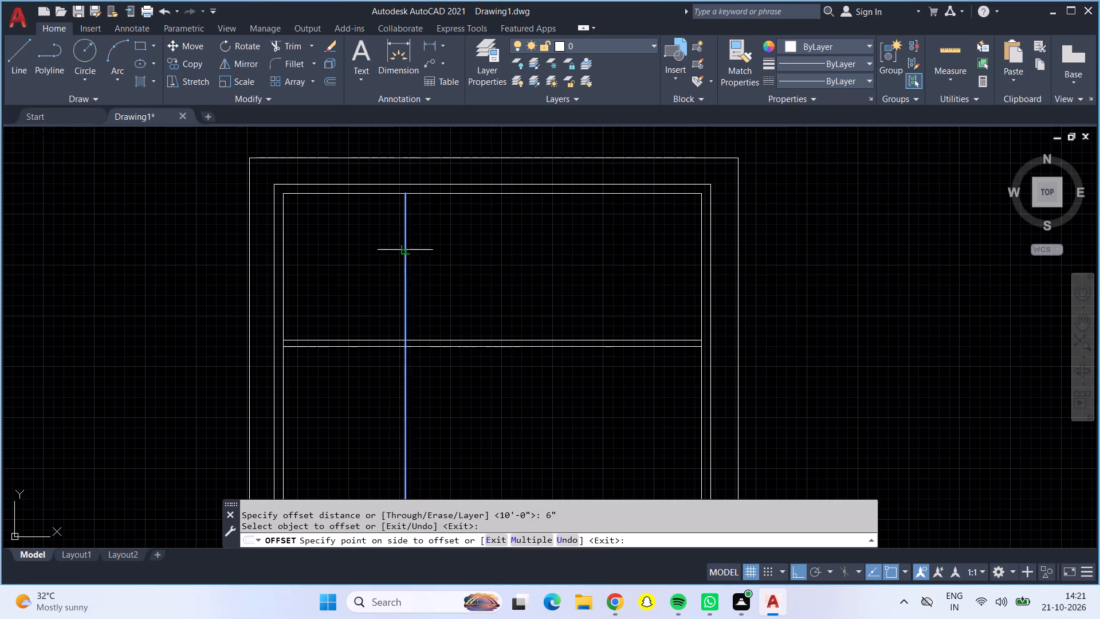
pyautogui.click(454, 273)
pyautogui.moveTo(506, 276); pyautogui.dragTo(489, 283, button='middle')
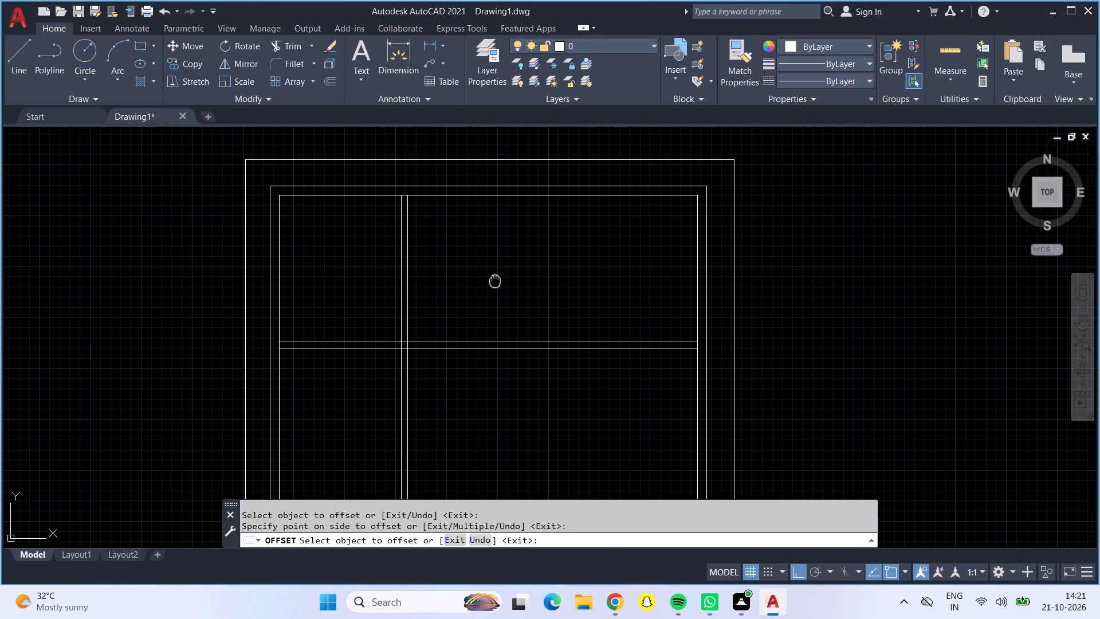
pyautogui.moveTo(489, 283); pyautogui.dragTo(466, 292, button='middle')
pyautogui.press('Escape')
# Offset the inner face of the right outer wall 12' to the left.
pyautogui.press('o')
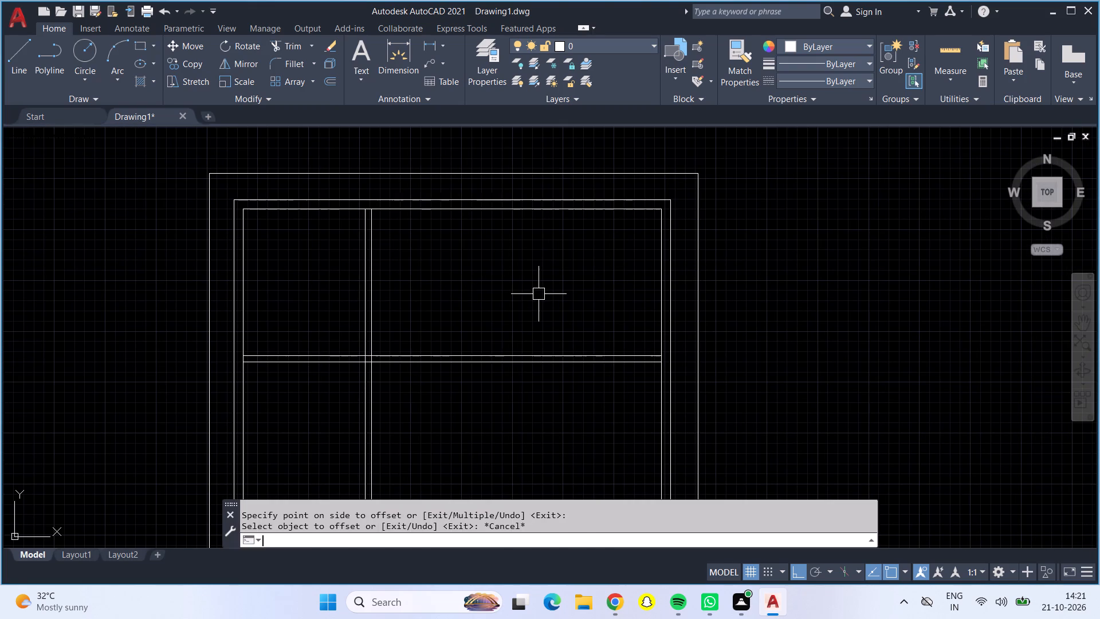
pyautogui.press('Return')
pyautogui.write("12'")
pyautogui.press('Return')
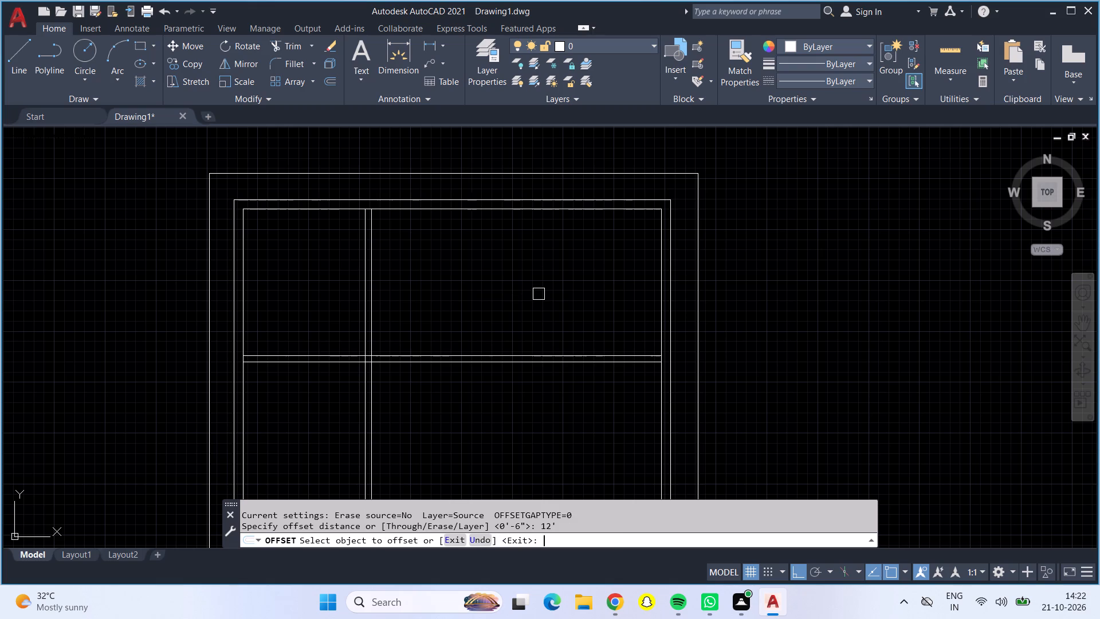
pyautogui.click(655, 305)
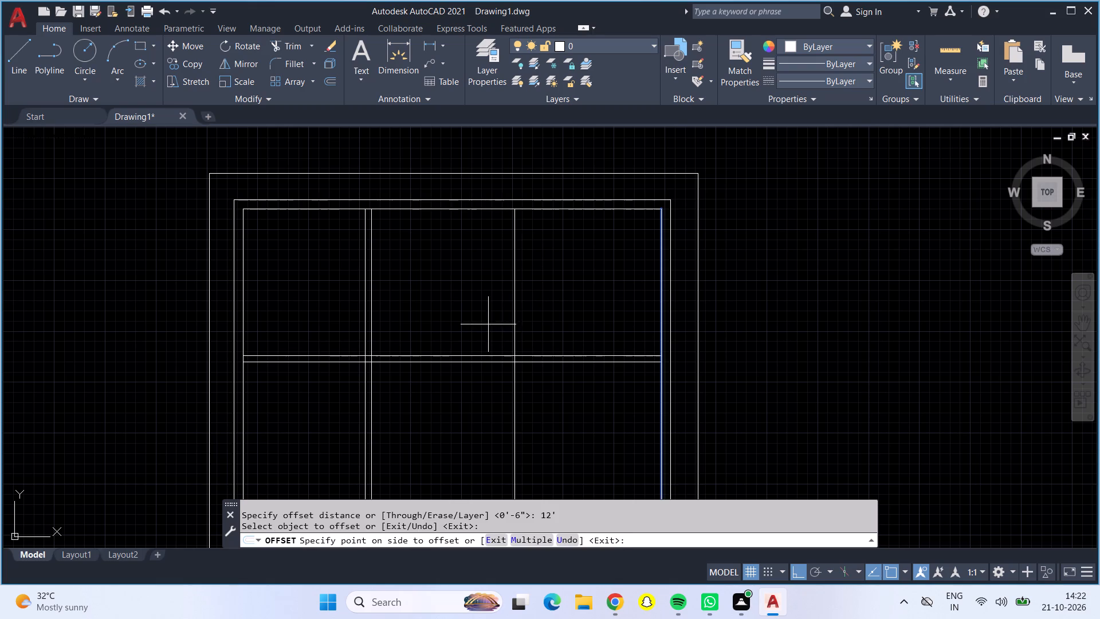
pyautogui.click(488, 324)
pyautogui.press('Escape')
# Offset the new vertical line 6" to the left to form the right interior wall.
pyautogui.press('o')
pyautogui.press('Return')
pyautogui.write('6"')
pyautogui.press('Return')
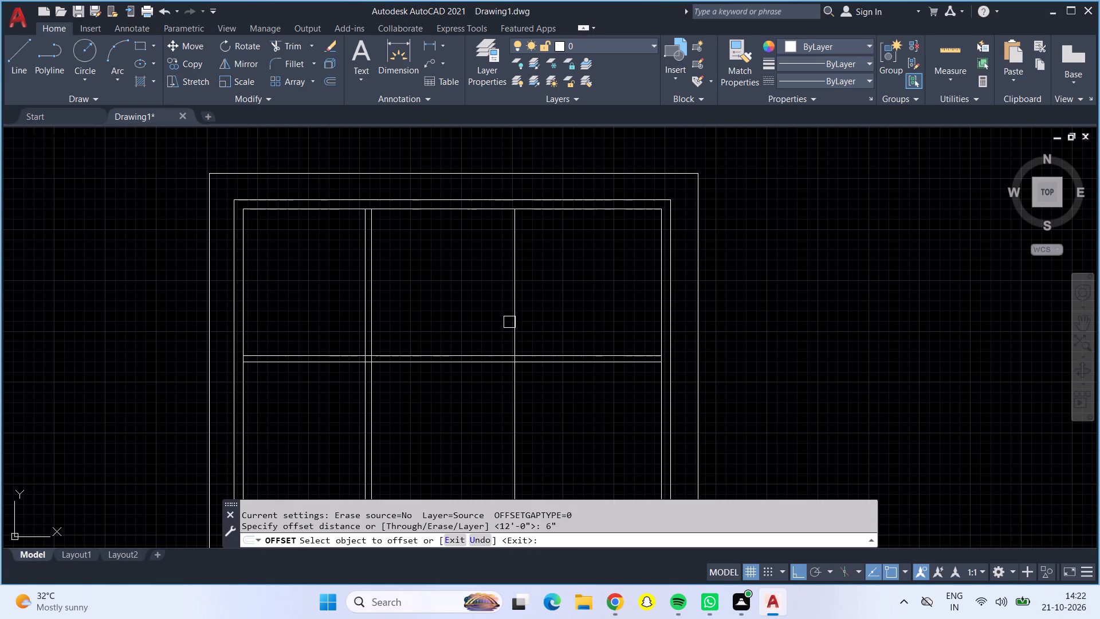
pyautogui.click(514, 315)
pyautogui.click(380, 288)
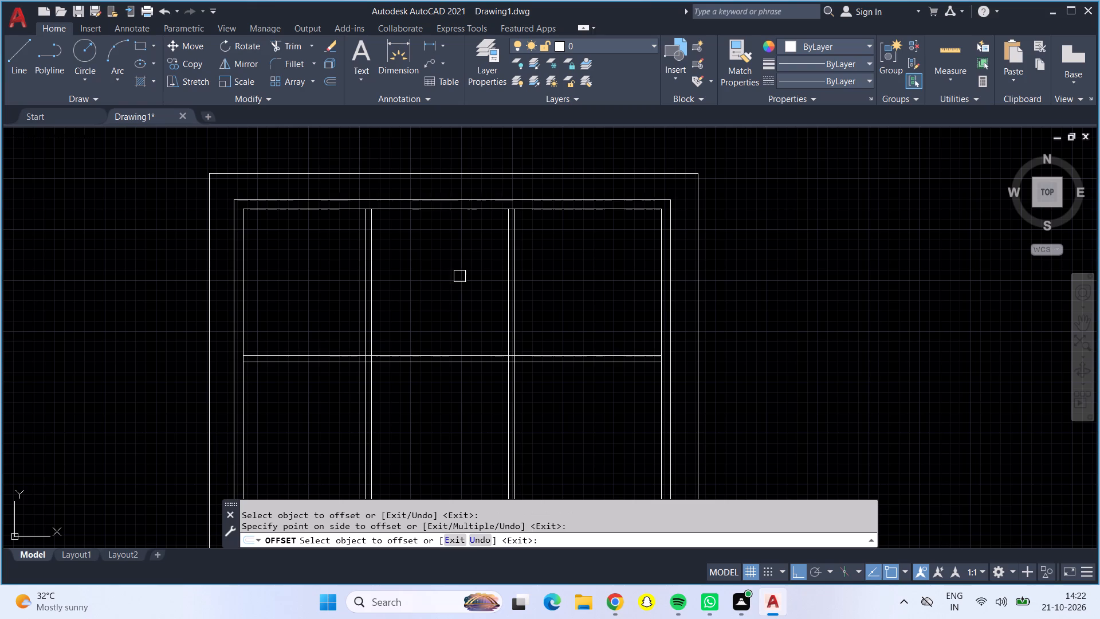
pyautogui.scroll(1, 449, 257)
pyautogui.moveTo(449, 257); pyautogui.dragTo(509, 292, button='middle')
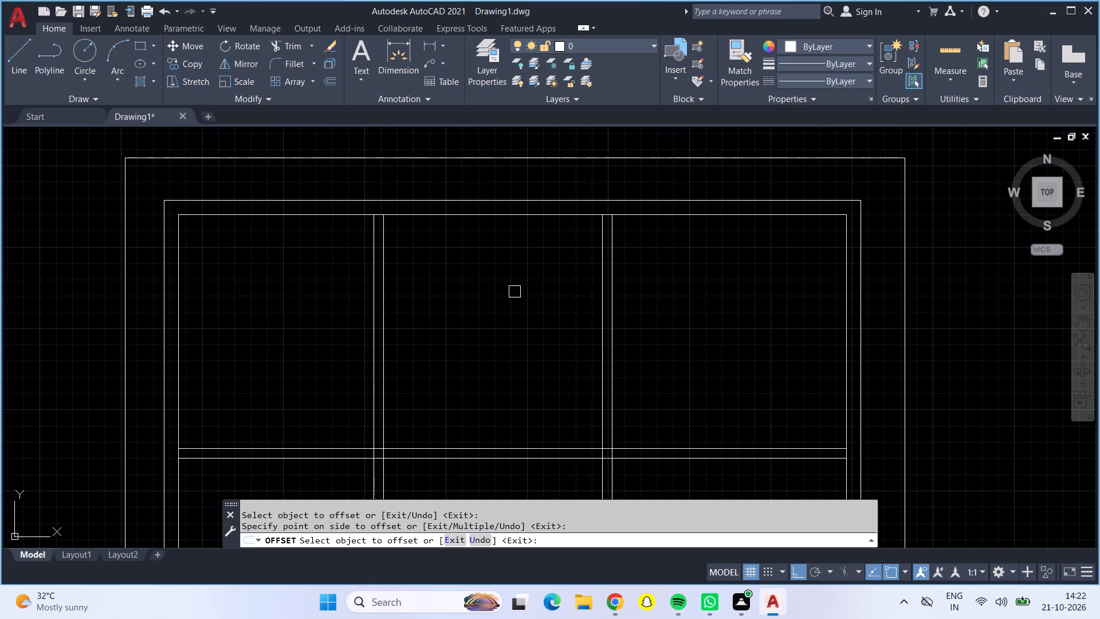
pyautogui.press('Escape')
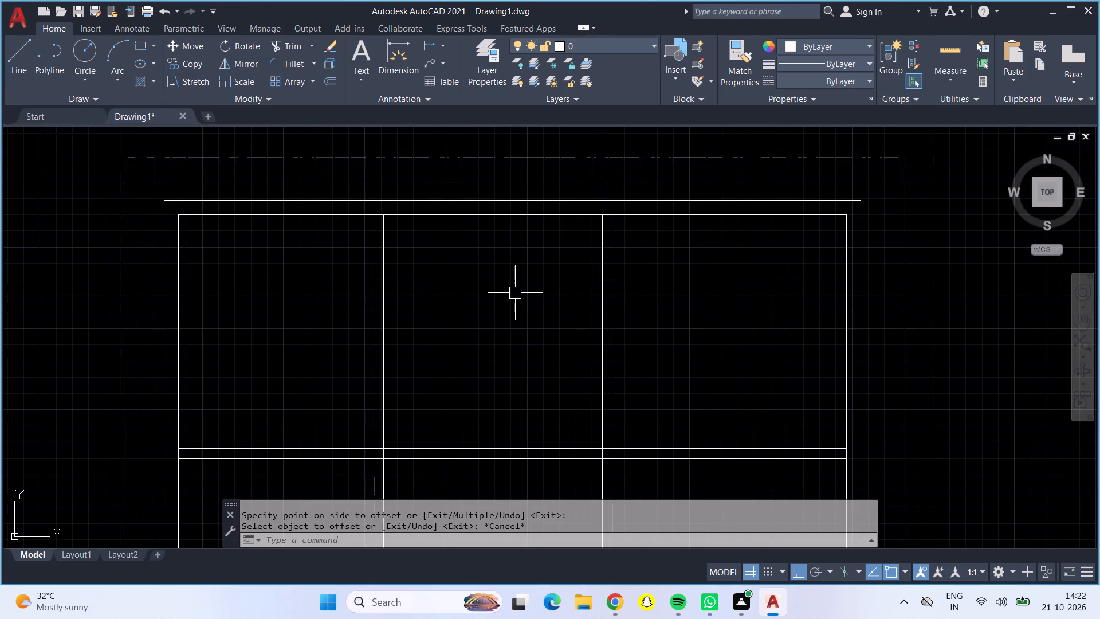
# Measure the width and depth of the top middle room with quick measure.
pyautogui.click(957, 54)
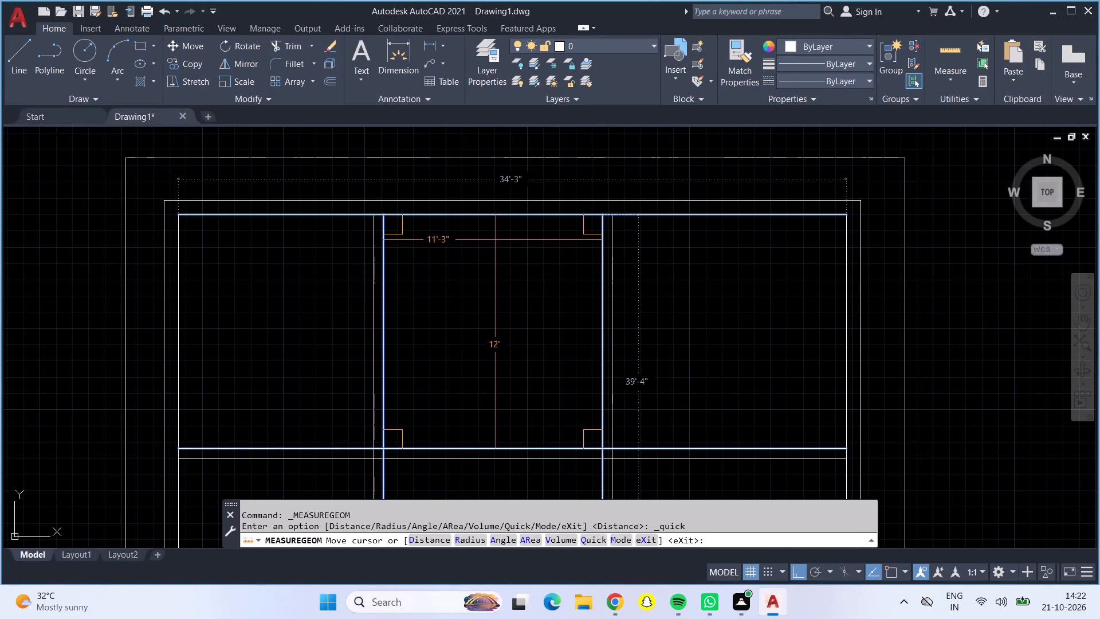
pyautogui.press('Escape')
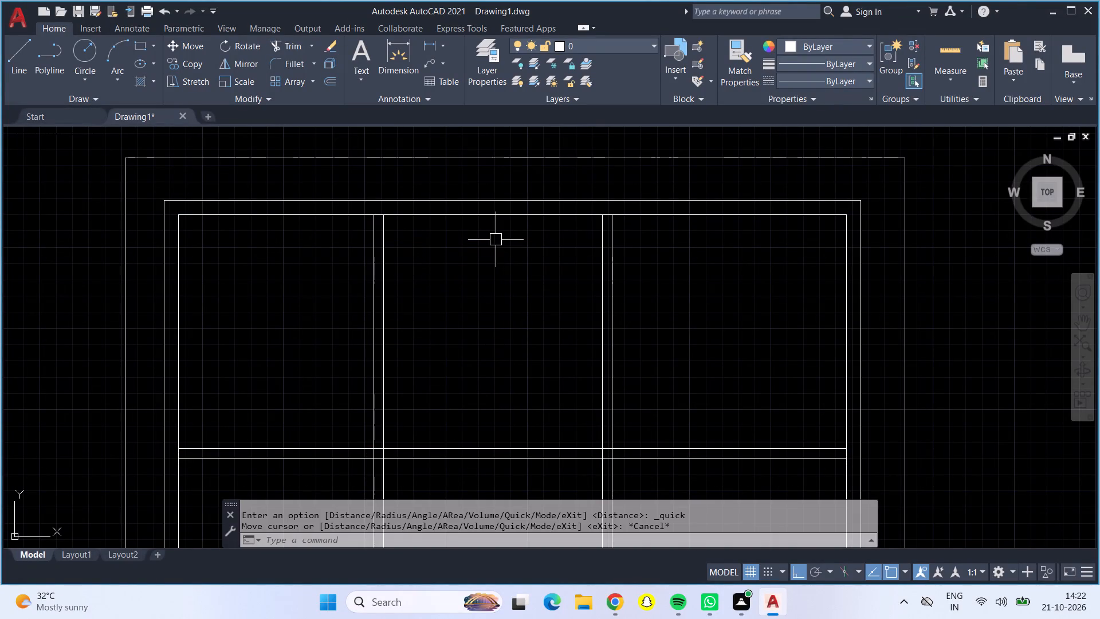
pyautogui.press('o')
pyautogui.press('Escape')
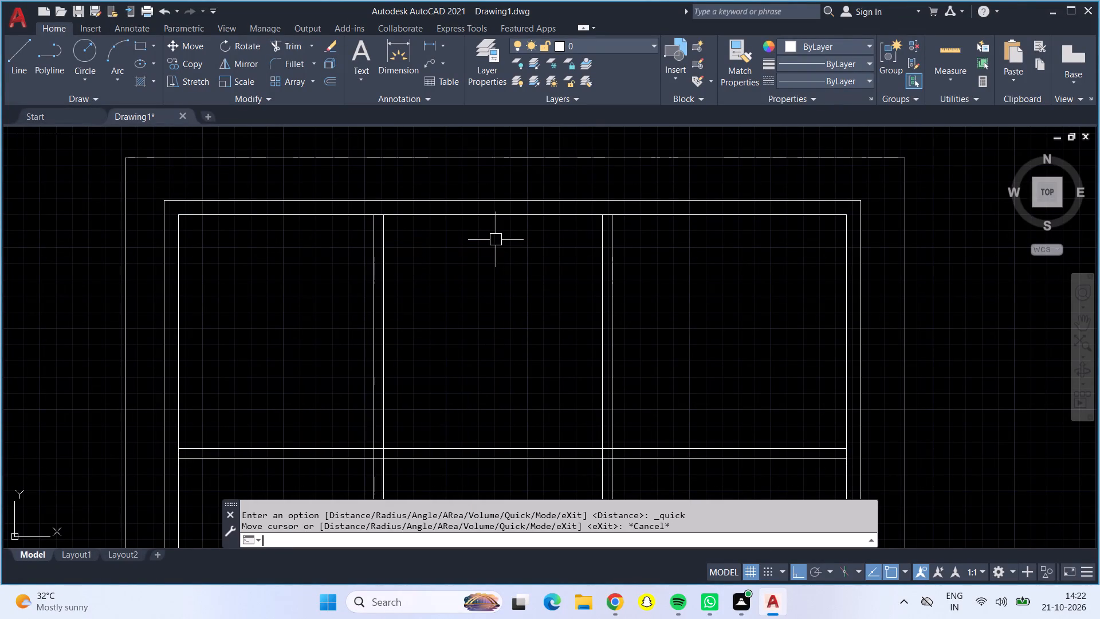
# Erase both vertical lines of the left interior wall.
pyautogui.click(373, 297)
pyautogui.click(383, 305)
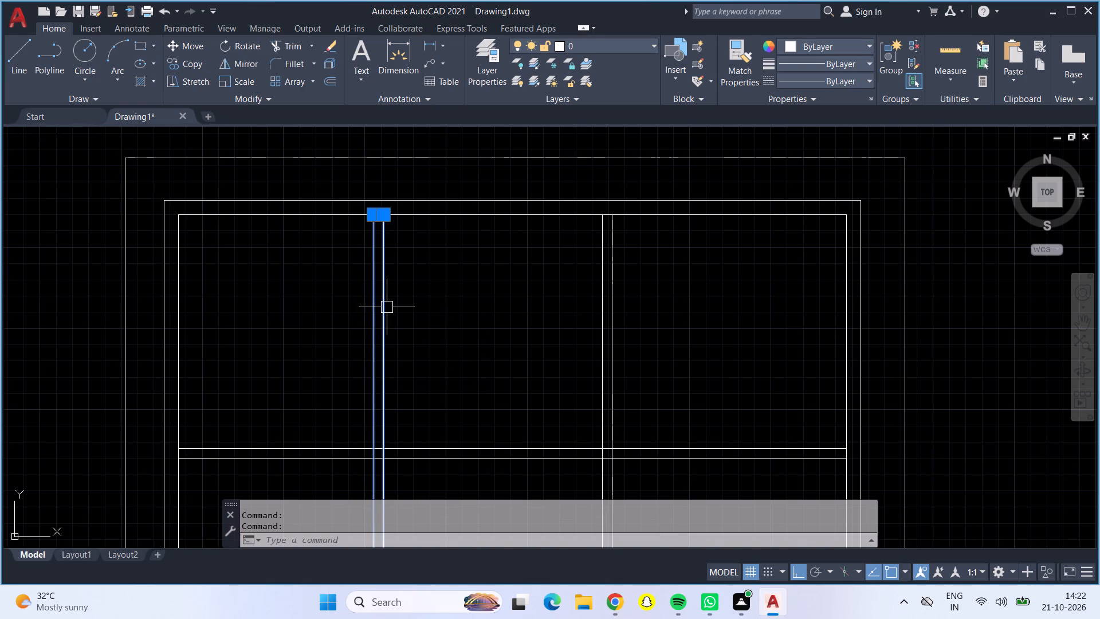
pyautogui.press('Delete')
# Offset the inner face of the left outer wall 11' to the right.
pyautogui.press('o')
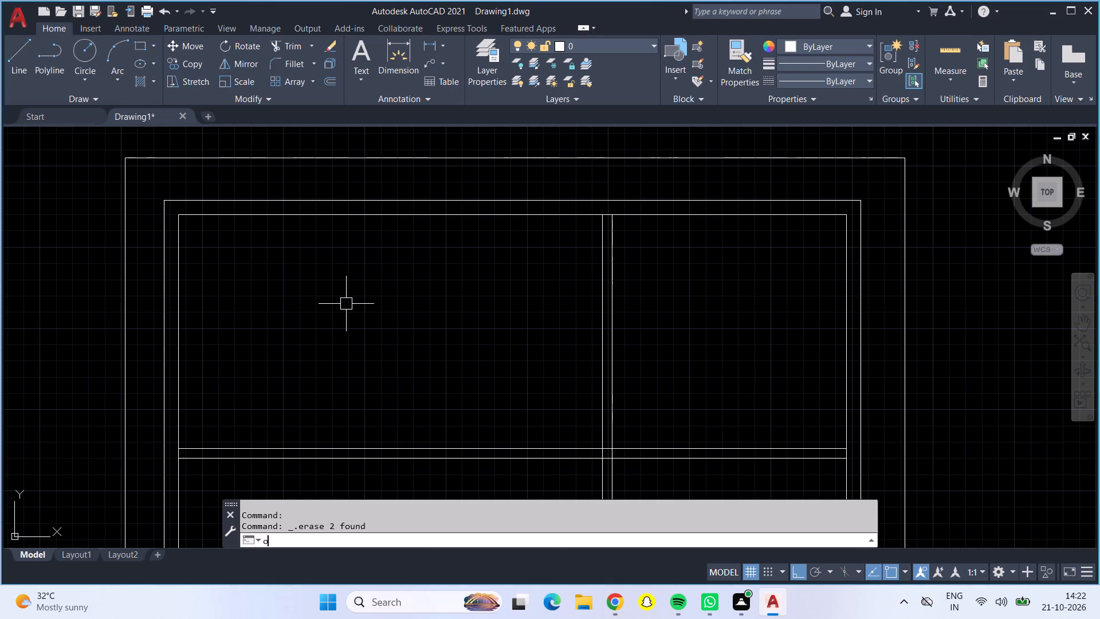
pyautogui.press('Return')
pyautogui.write("11'")
pyautogui.press('Return')
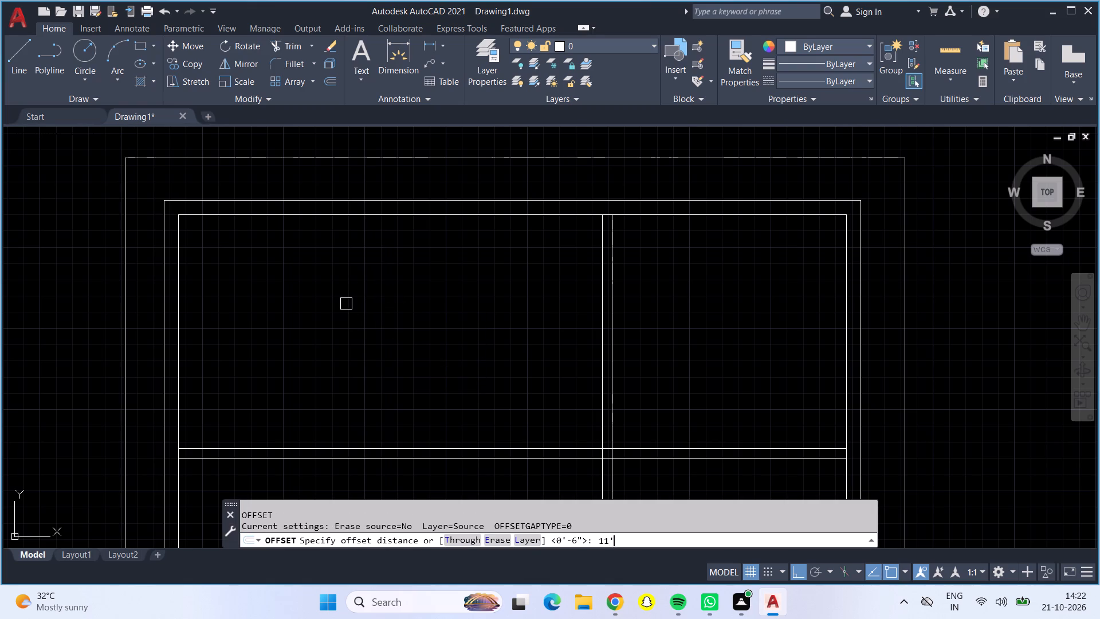
pyautogui.click(175, 355)
pyautogui.moveTo(242, 366); pyautogui.dragTo(252, 368)
pyautogui.press('Escape')
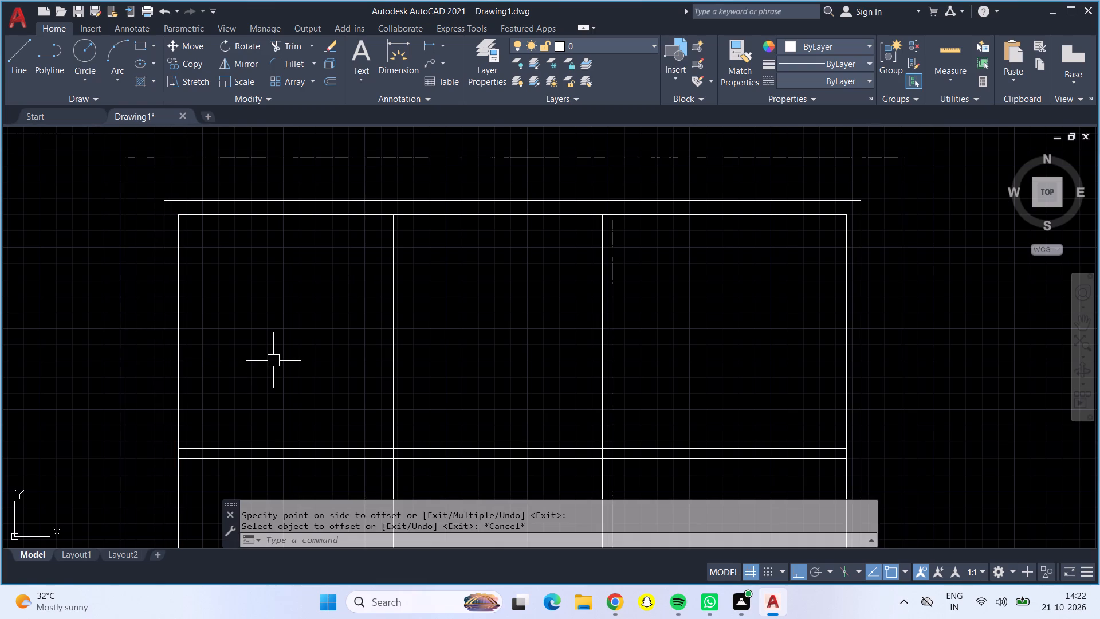
# Offset the new vertical line 6" to the right to form the left interior wall.
pyautogui.press('o')
pyautogui.press('Return')
pyautogui.write('6"')
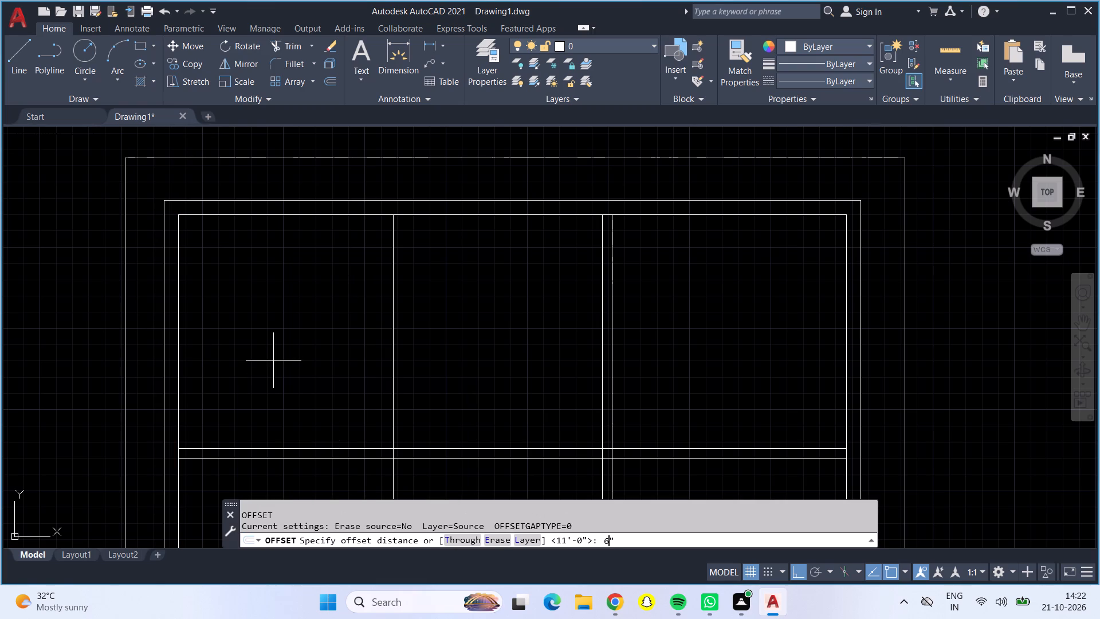
pyautogui.press('Return')
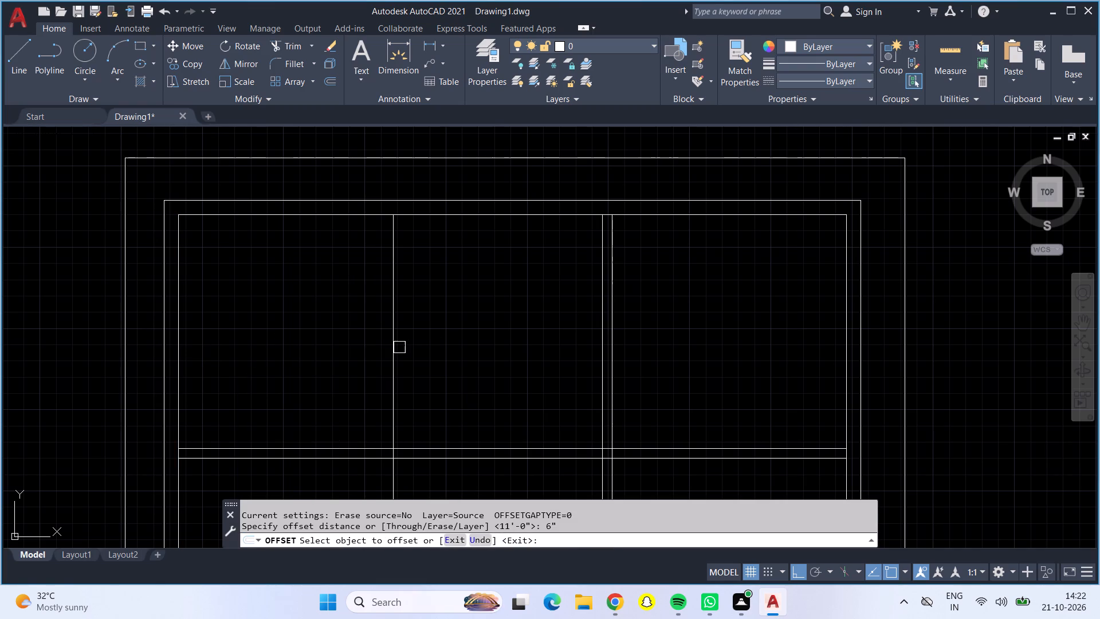
pyautogui.click(396, 342)
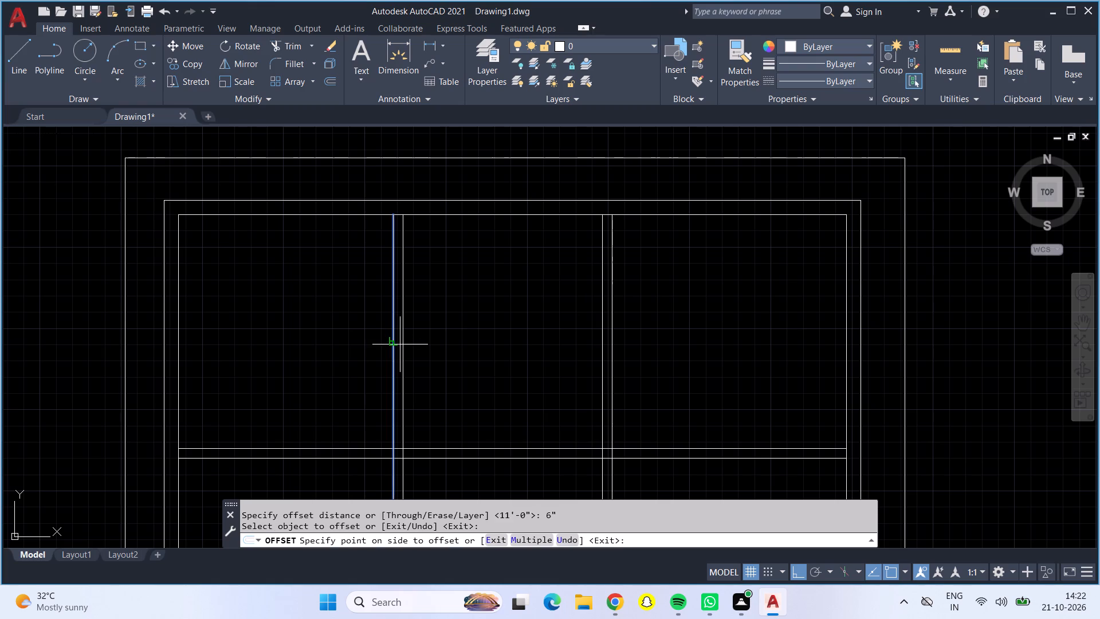
pyautogui.click(400, 344)
pyautogui.press('Escape')
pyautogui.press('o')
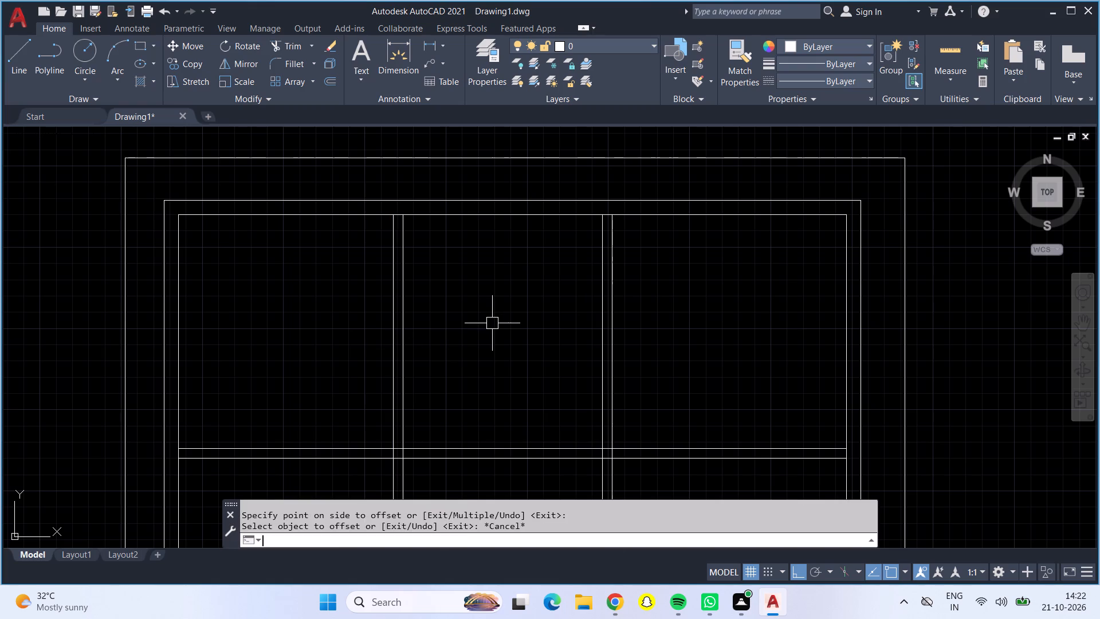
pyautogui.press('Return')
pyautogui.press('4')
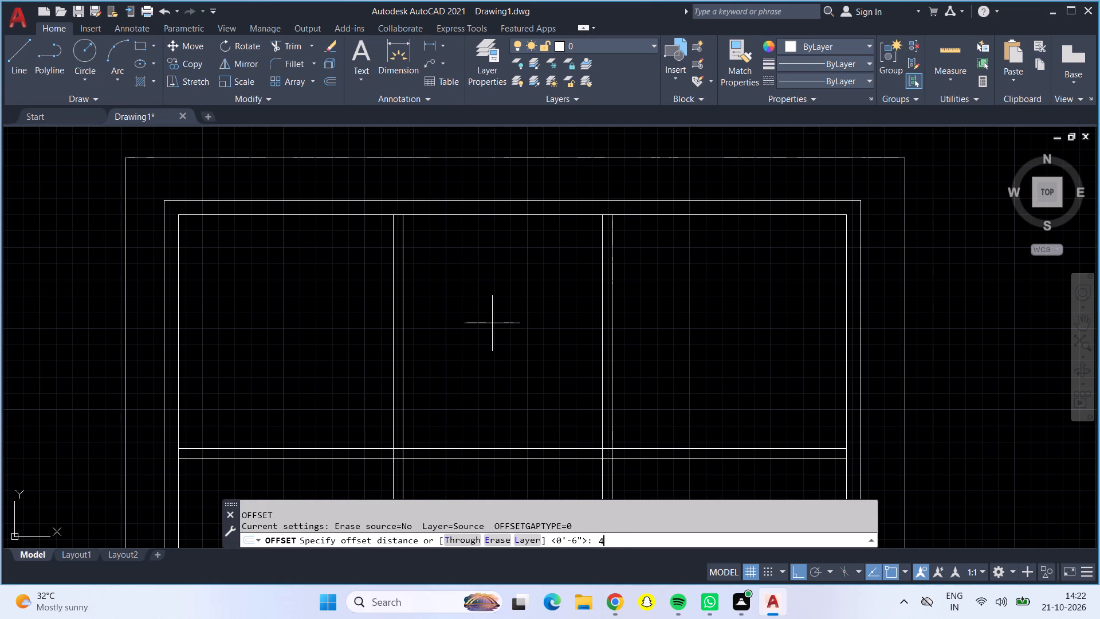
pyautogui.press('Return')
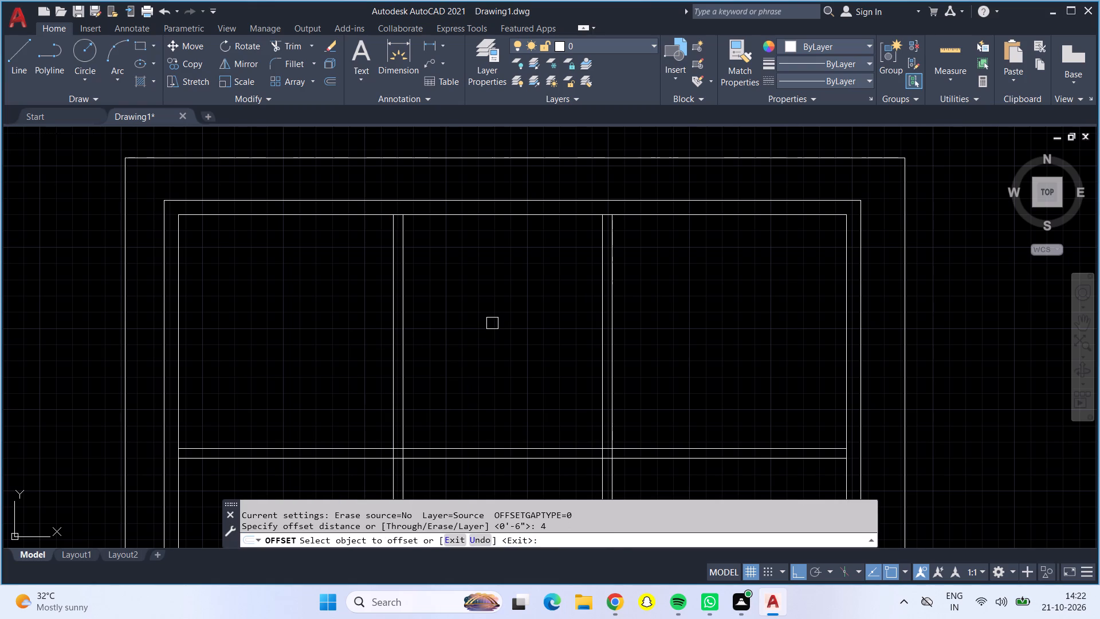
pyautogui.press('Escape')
# Offset the facing sides of the left and right interior walls 4' into the top middle room.
pyautogui.press('o')
pyautogui.press('Return')
pyautogui.write("4'")
pyautogui.press('Return')
pyautogui.click(403, 291)
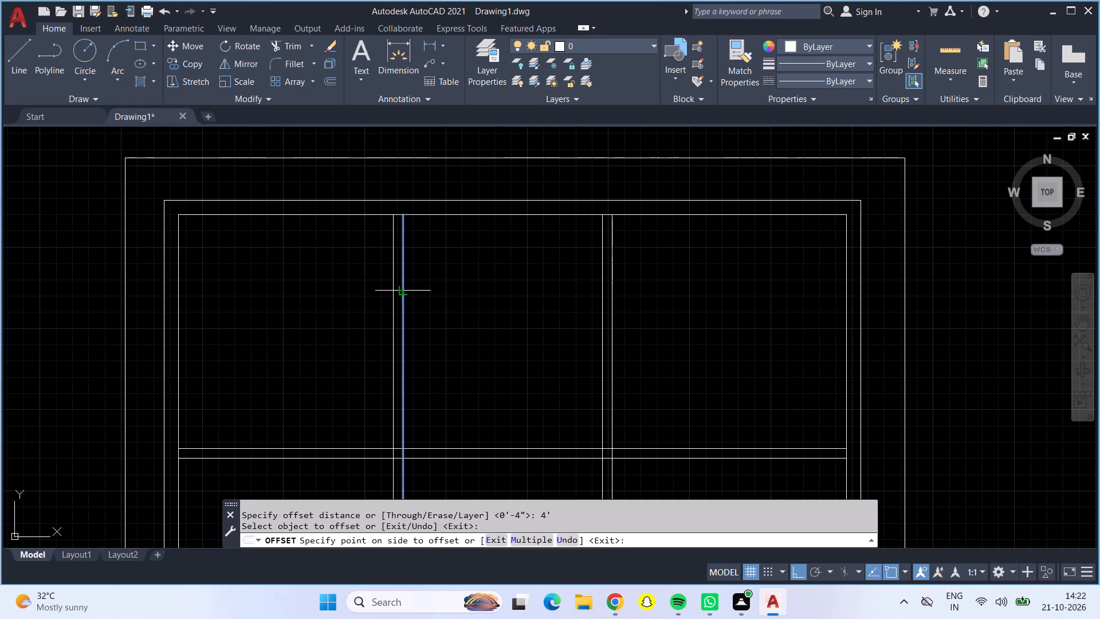
pyautogui.click(474, 320)
pyautogui.moveTo(603, 320); pyautogui.dragTo(598, 320)
pyautogui.click(544, 309)
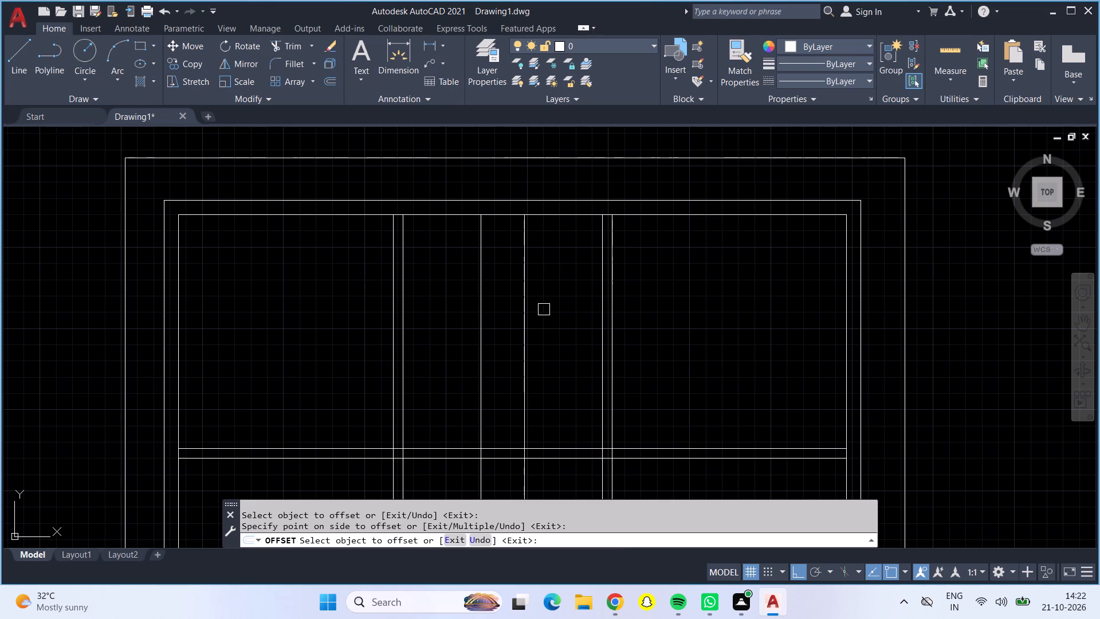
pyautogui.press('Escape')
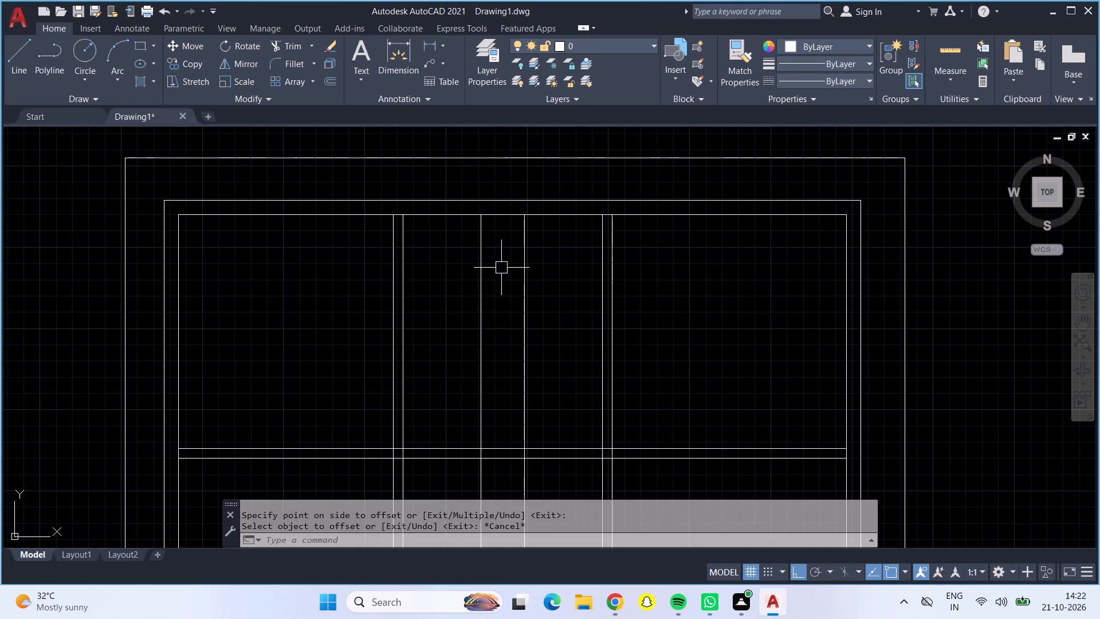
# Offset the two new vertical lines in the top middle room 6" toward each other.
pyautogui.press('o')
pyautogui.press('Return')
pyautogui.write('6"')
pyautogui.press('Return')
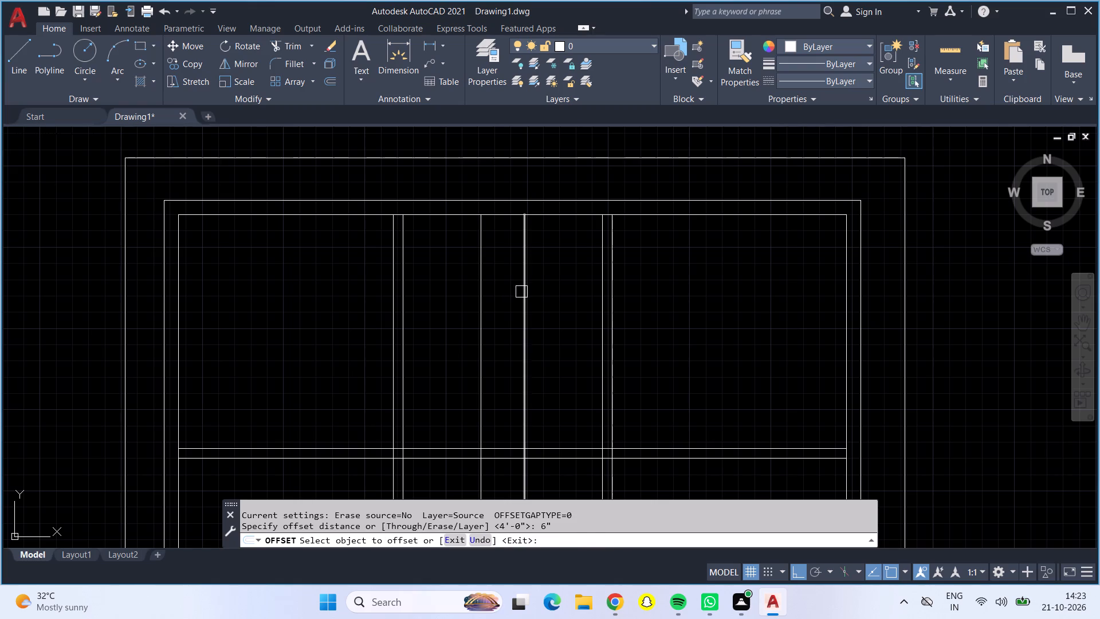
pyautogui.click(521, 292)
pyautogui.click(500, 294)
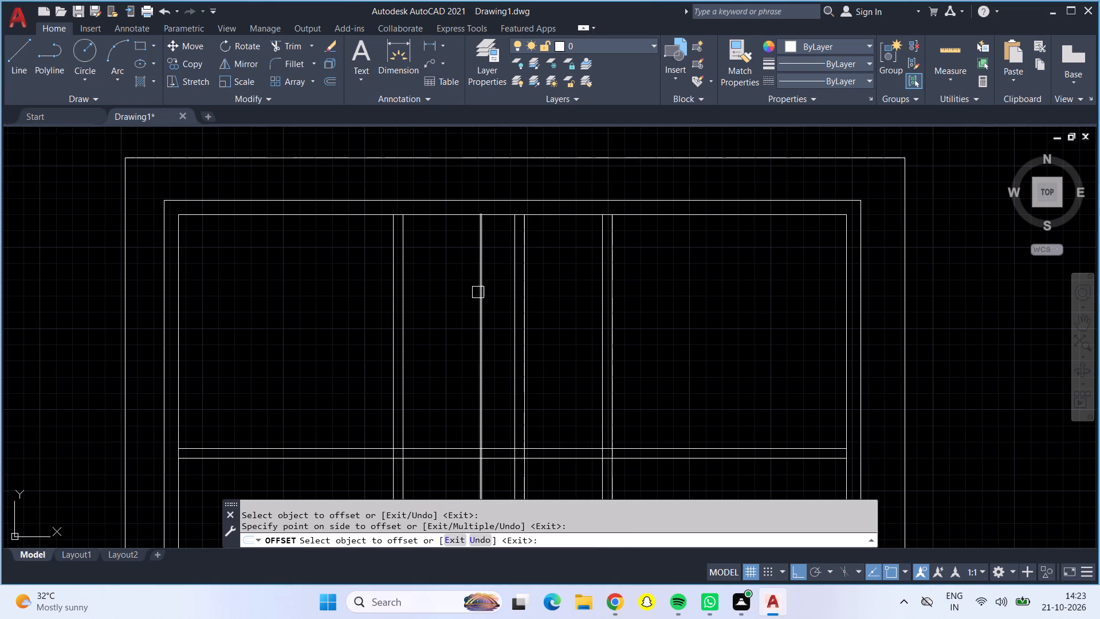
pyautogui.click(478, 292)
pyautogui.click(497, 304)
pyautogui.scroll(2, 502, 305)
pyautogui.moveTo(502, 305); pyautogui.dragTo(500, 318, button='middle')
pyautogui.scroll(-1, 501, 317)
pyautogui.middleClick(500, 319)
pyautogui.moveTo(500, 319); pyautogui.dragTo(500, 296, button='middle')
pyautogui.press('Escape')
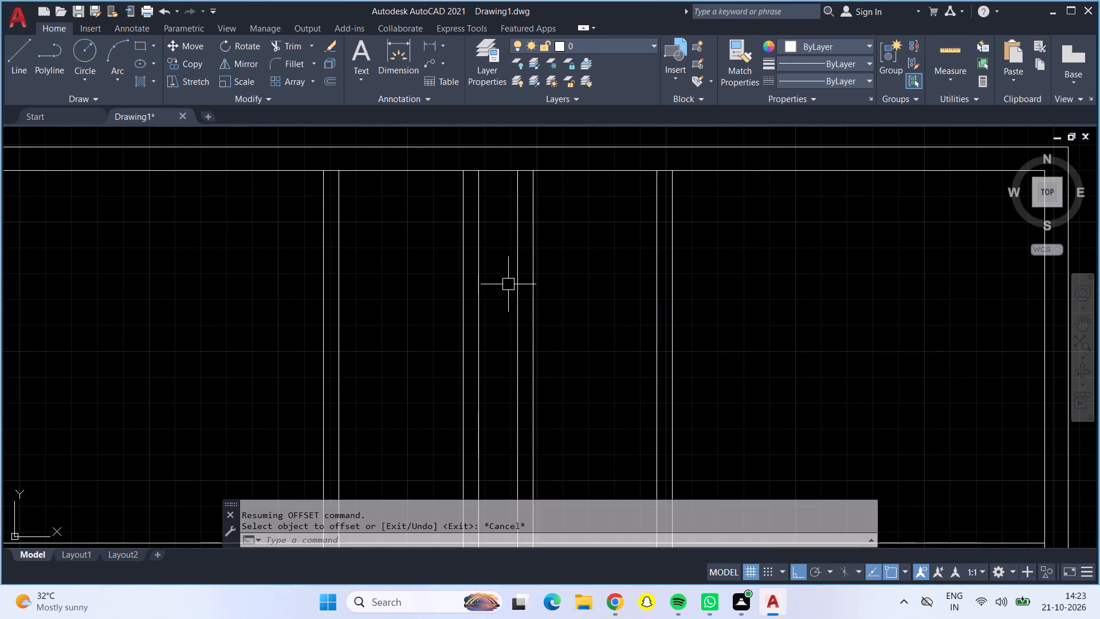
# Measure the gap between the two new middle walls with quick measure.
pyautogui.click(952, 54)
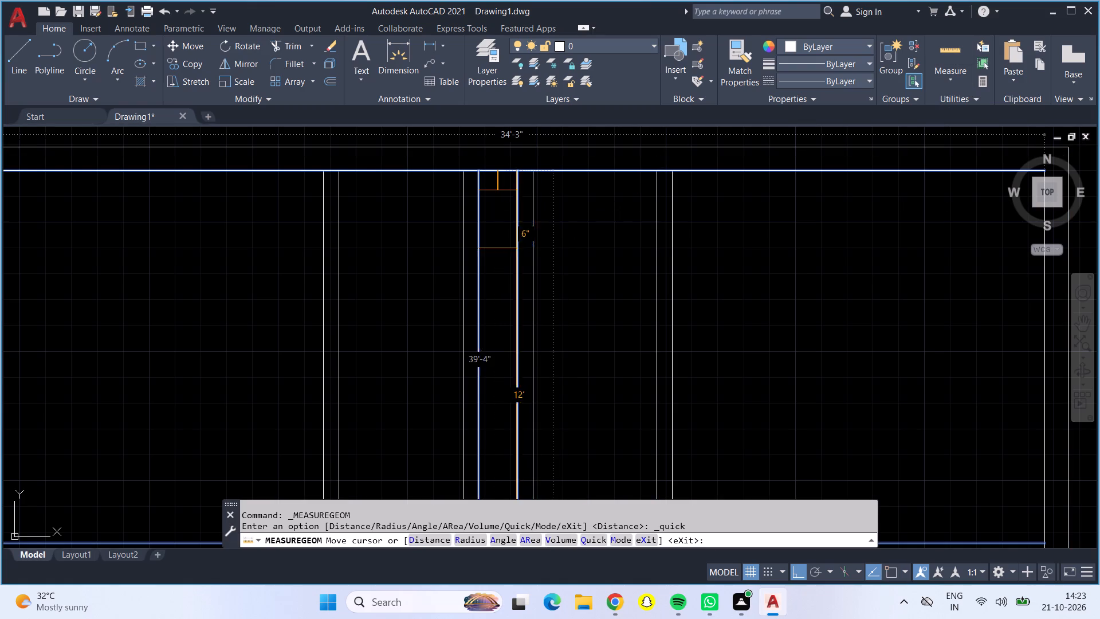
pyautogui.scroll(1, 502, 240)
pyautogui.scroll(-1, 502, 240)
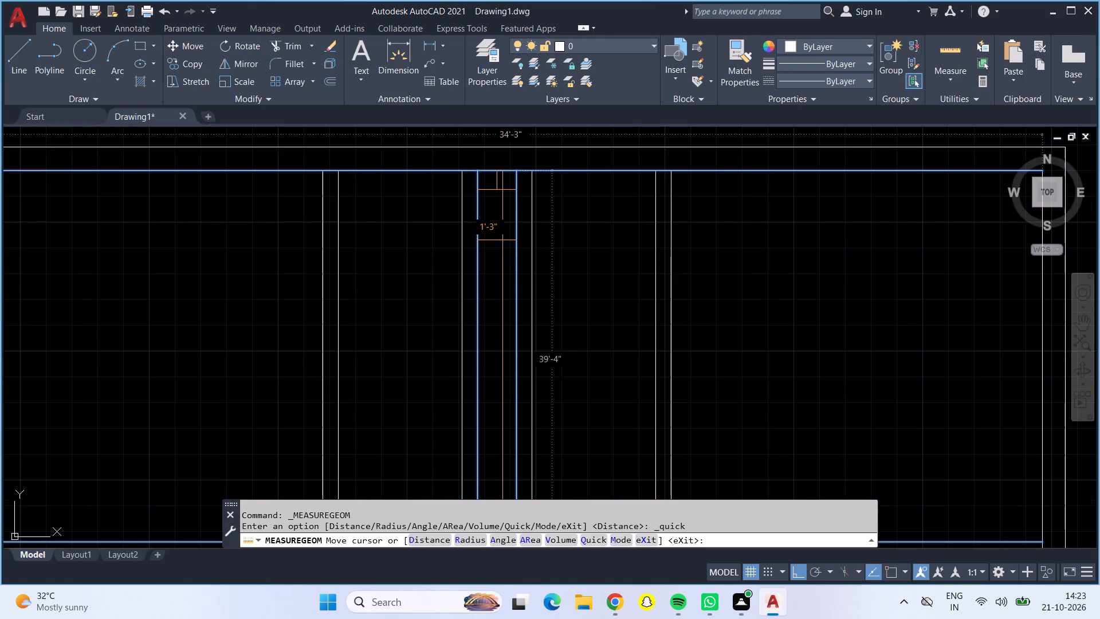
pyautogui.scroll(-1, 502, 240)
pyautogui.moveTo(502, 240); pyautogui.dragTo(501, 234, button='middle')
pyautogui.middleClick(501, 231)
pyautogui.press('Escape')
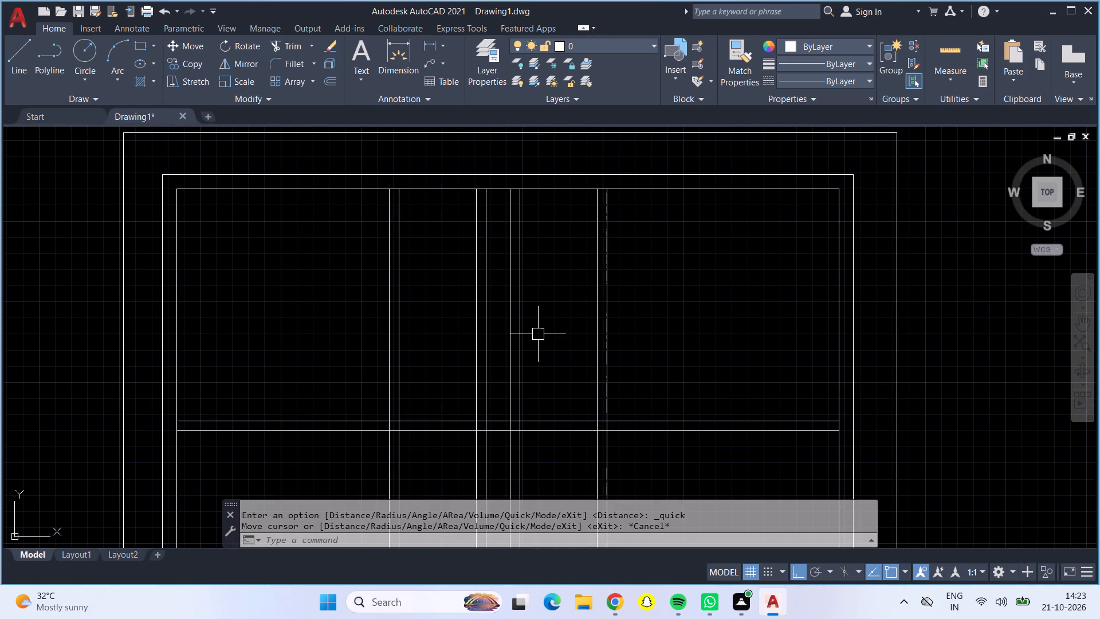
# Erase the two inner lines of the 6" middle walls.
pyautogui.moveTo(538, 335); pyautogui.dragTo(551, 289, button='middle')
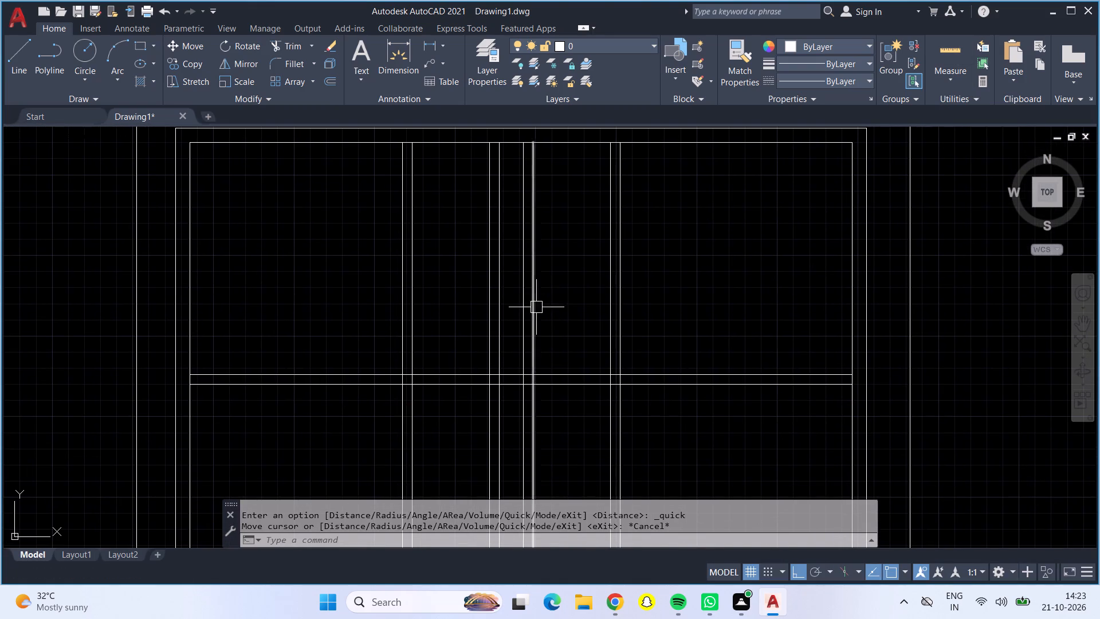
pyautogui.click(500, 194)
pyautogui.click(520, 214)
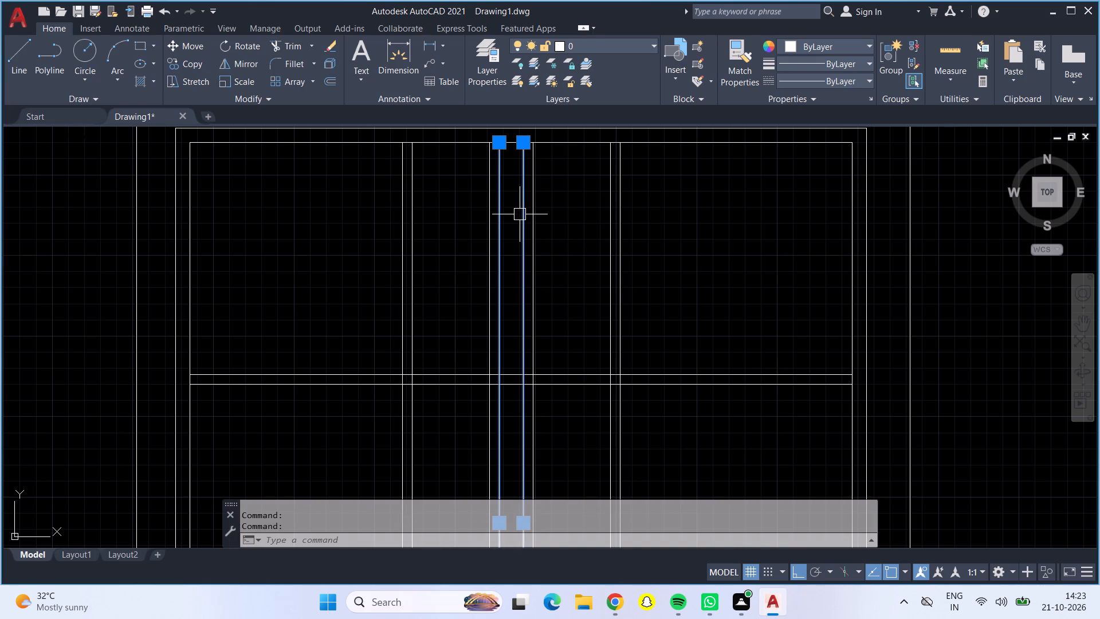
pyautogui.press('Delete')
# Offset the two remaining middle vertical lines 3" toward each other to form thin partition walls.
pyautogui.press('o')
pyautogui.press('Return')
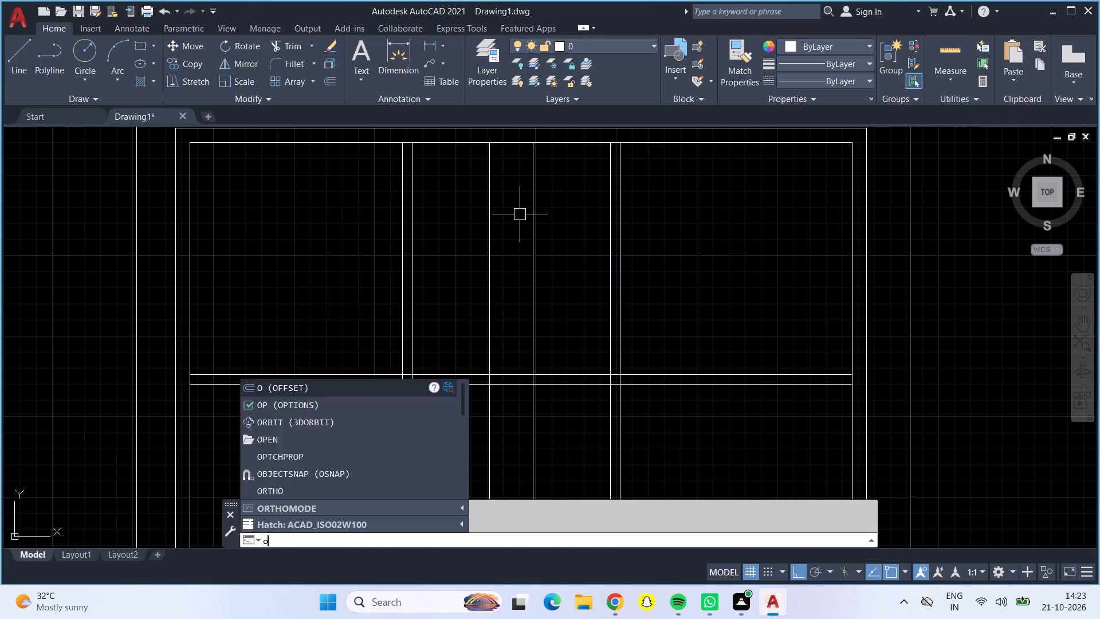
pyautogui.write('3"')
pyautogui.press('Return')
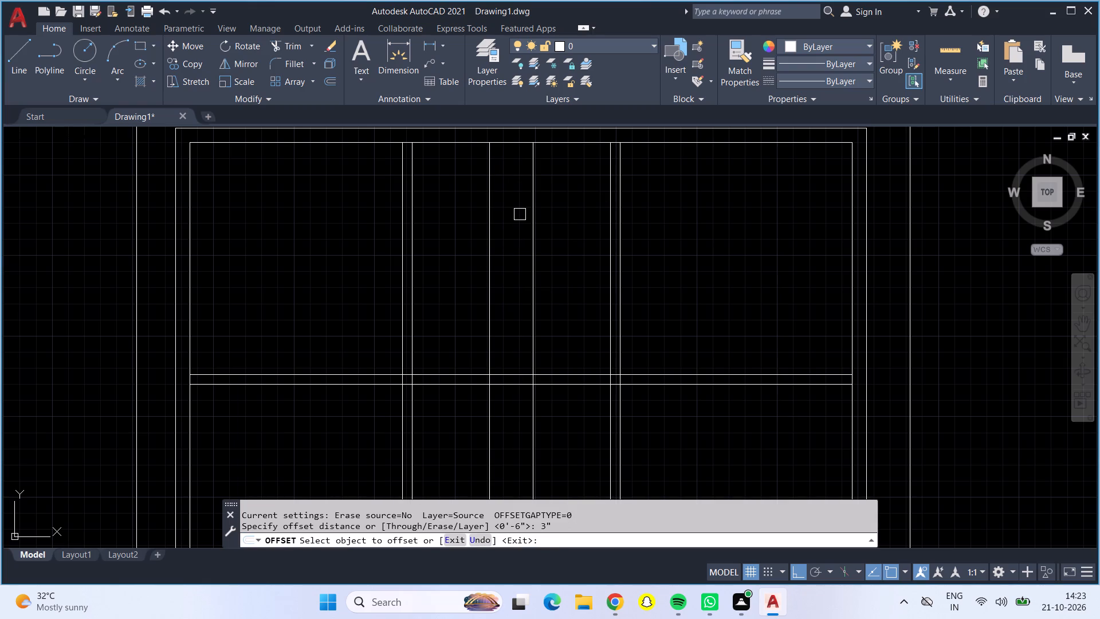
pyautogui.click(529, 286)
pyautogui.click(508, 287)
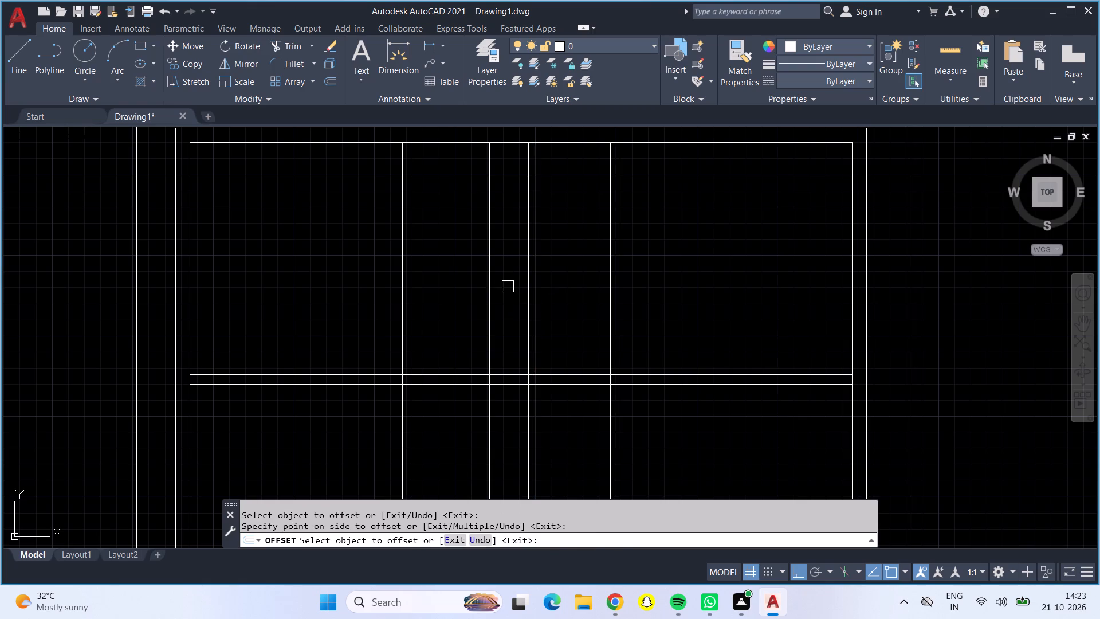
pyautogui.click(490, 283)
pyautogui.click(512, 294)
pyautogui.press('Escape')
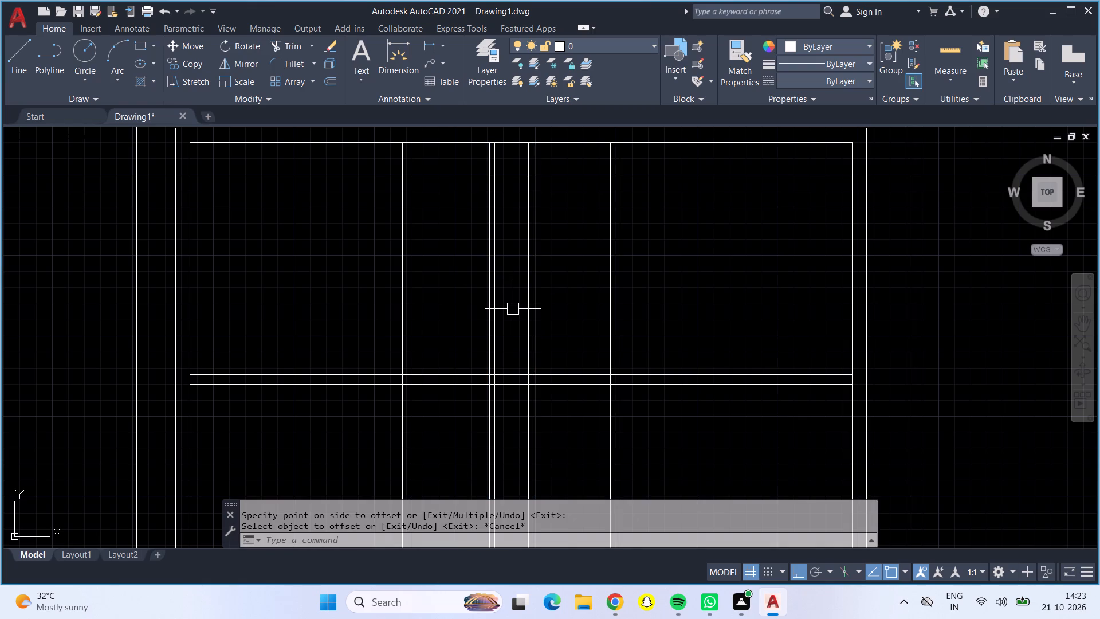
# Offset the horizontal interior wall's upper face 7' upward and the top outer wall's inner face 7' downward.
pyautogui.press('o')
pyautogui.press('Return')
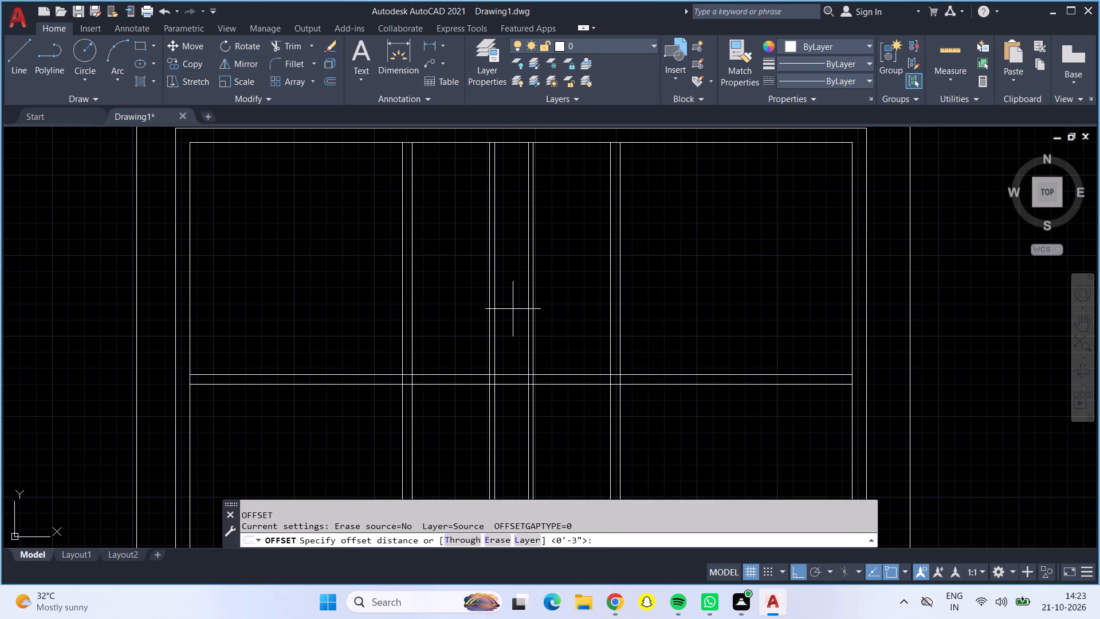
pyautogui.write("7'")
pyautogui.press('Return')
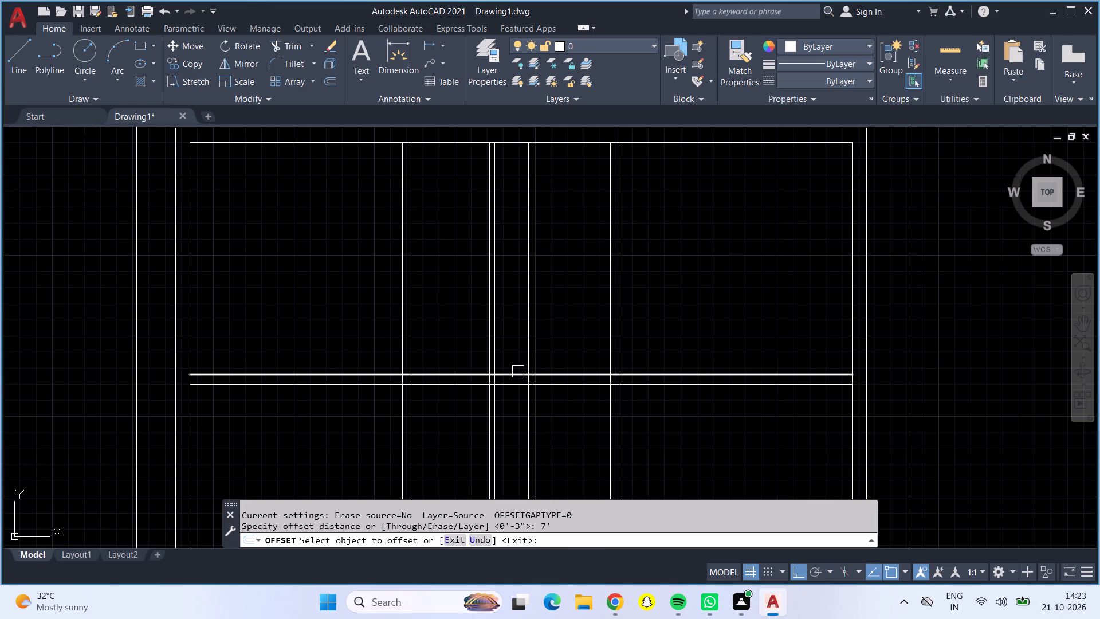
pyautogui.click(518, 373)
pyautogui.click(517, 335)
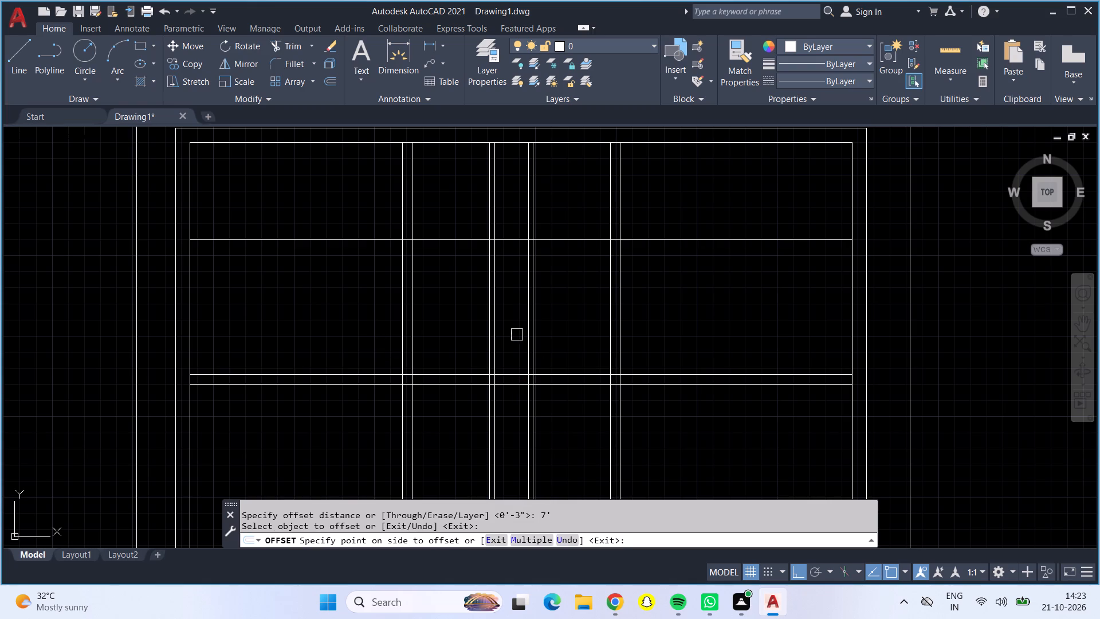
pyautogui.click(512, 137)
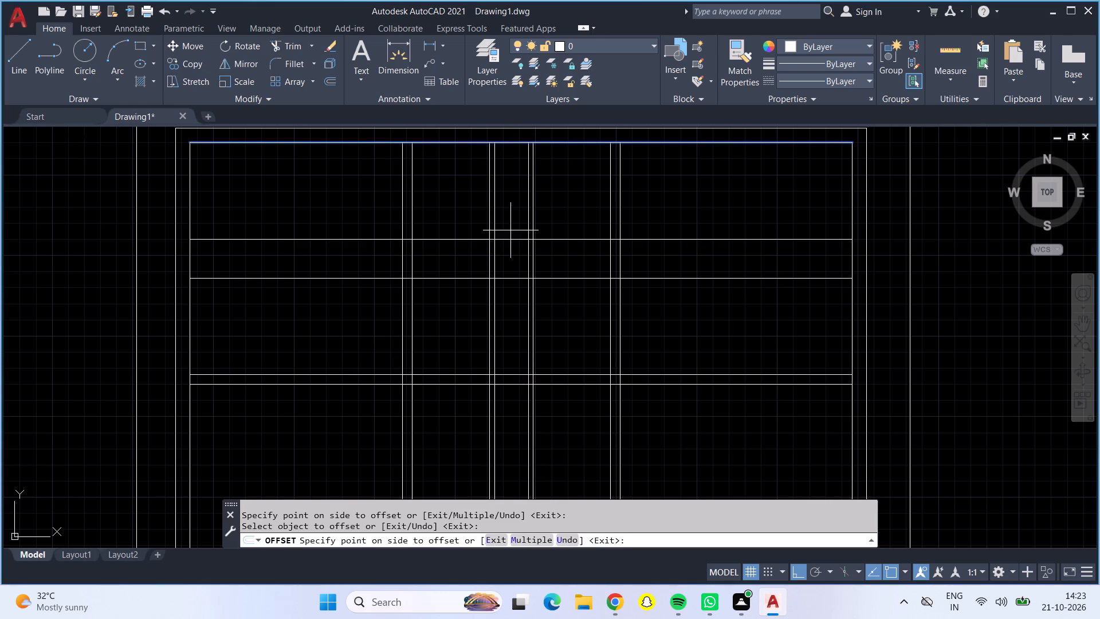
pyautogui.click(510, 263)
pyautogui.press('Escape')
# Offset the lower of the two new horizontal lines 6" downward to form a wall.
pyautogui.press('o')
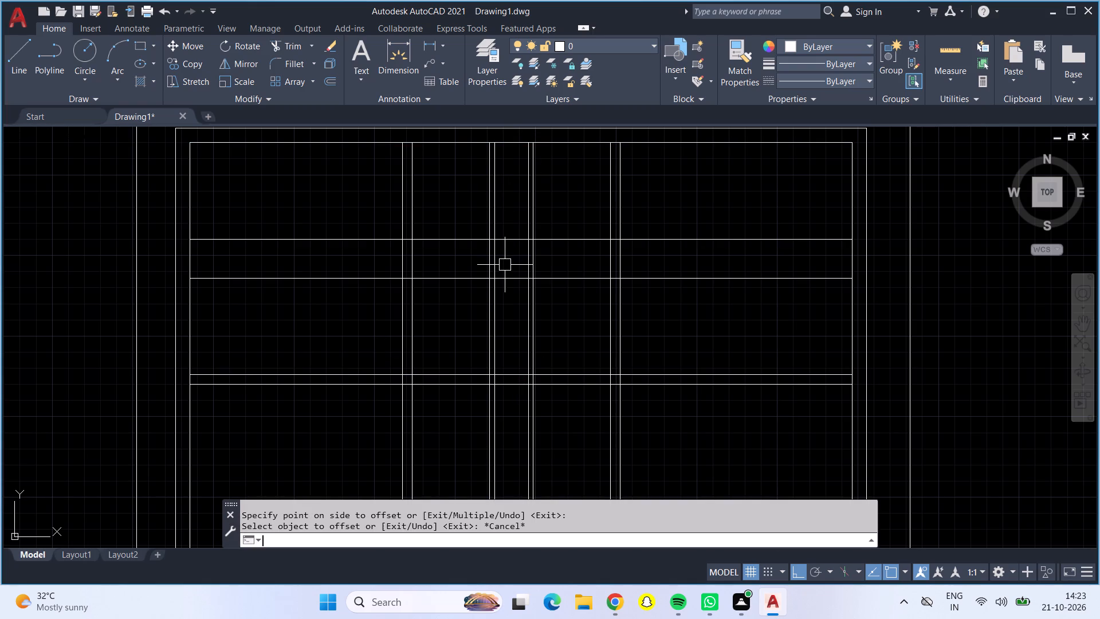
pyautogui.press('Return')
pyautogui.write('6"')
pyautogui.press('Return')
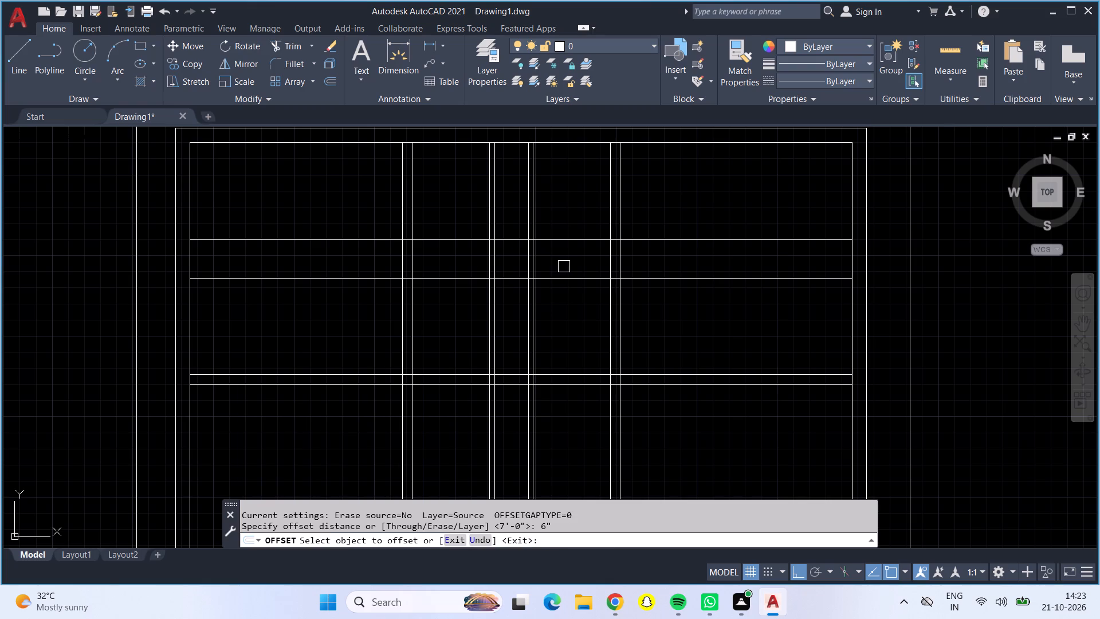
pyautogui.click(568, 280)
pyautogui.click(569, 319)
pyautogui.press('Escape')
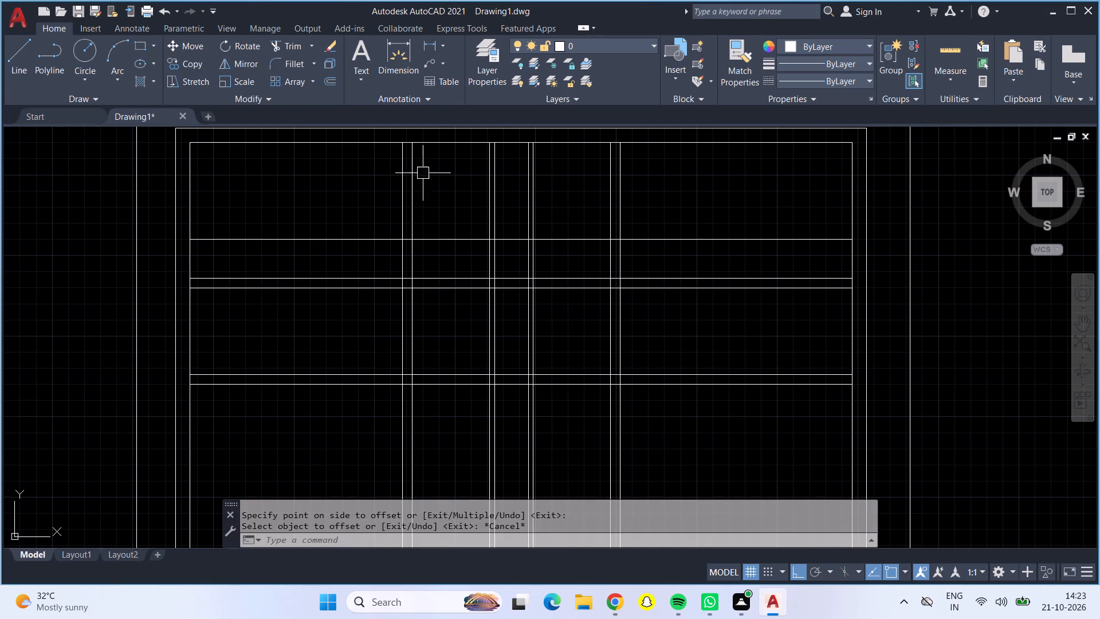
# Trim the single horizontal line between the vertical walls, and the upper 6" horizontal wall across the left and right side rooms.
pyautogui.click(300, 45)
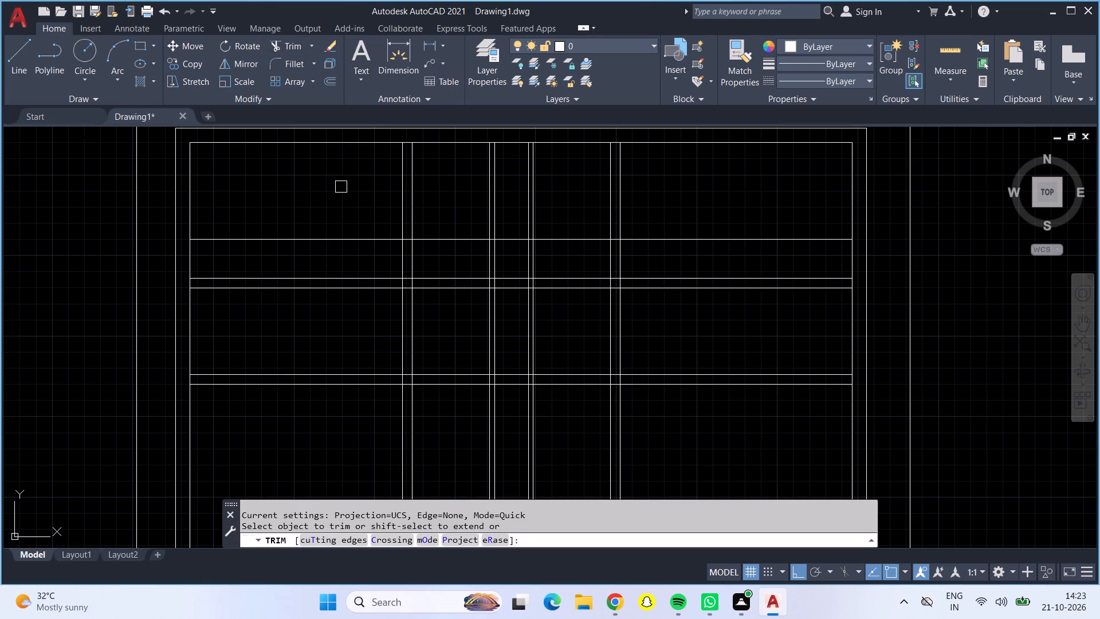
pyautogui.moveTo(341, 198); pyautogui.dragTo(350, 254)
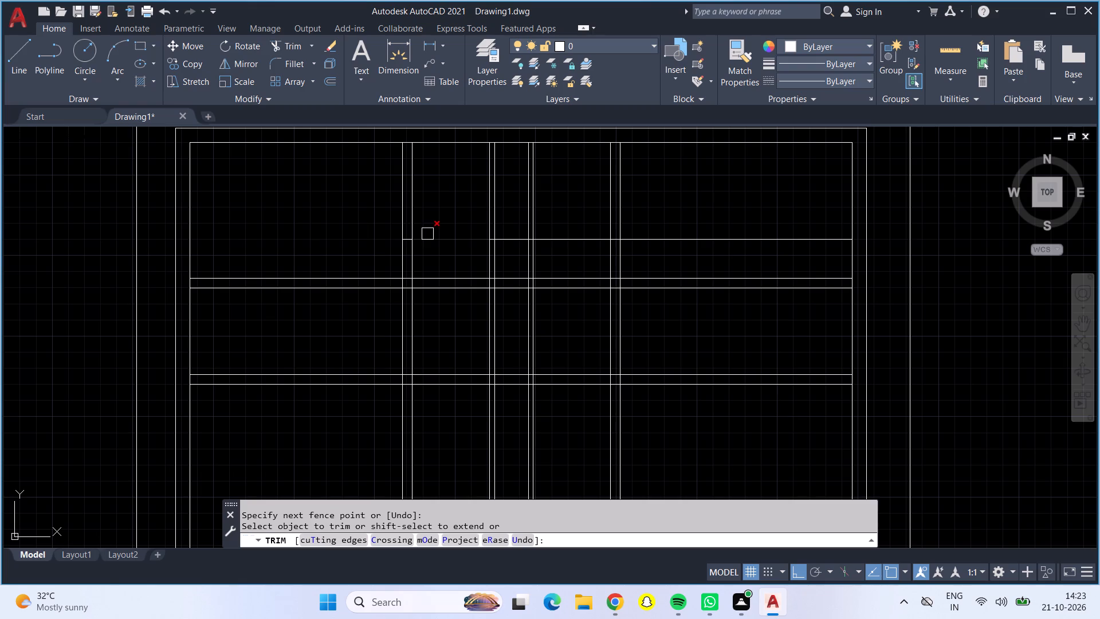
pyautogui.click(429, 236)
pyautogui.moveTo(505, 239); pyautogui.dragTo(512, 239)
pyautogui.click(551, 241)
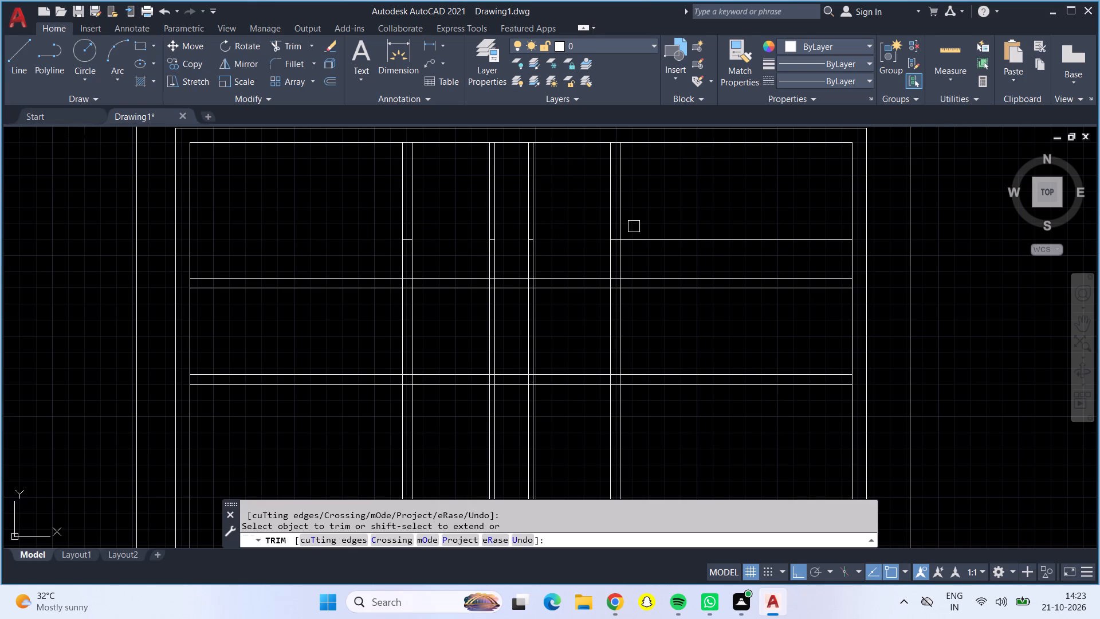
pyautogui.click(659, 238)
pyautogui.moveTo(665, 246); pyautogui.dragTo(675, 297)
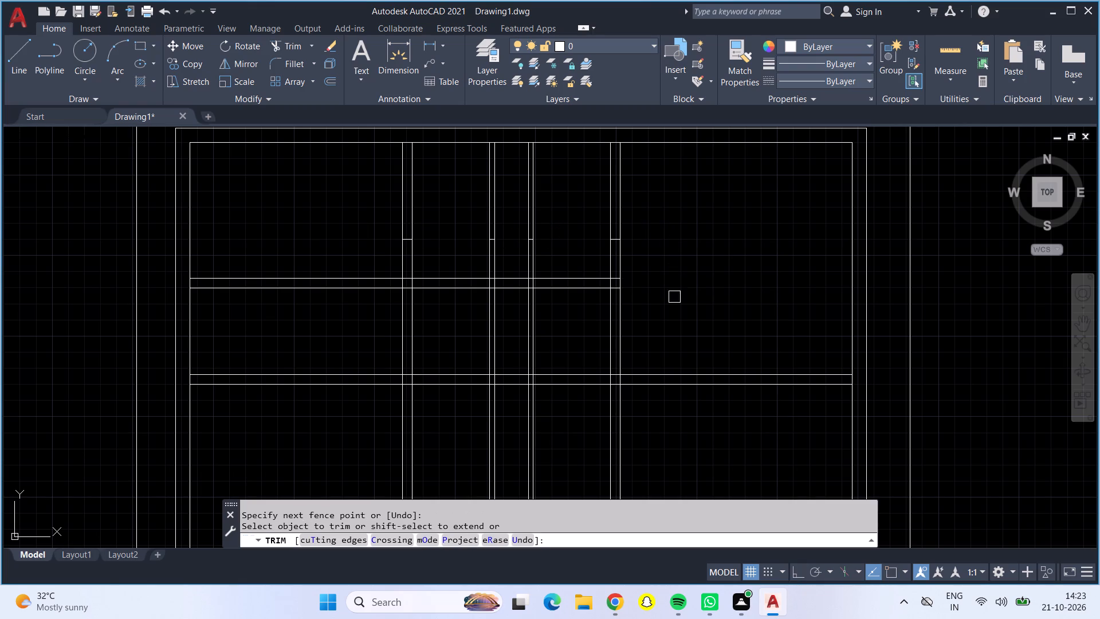
pyautogui.moveTo(329, 239); pyautogui.dragTo(359, 307)
# Trim the two thin partitions between the upper and lower horizontal walls and below the lower horizontal wall.
pyautogui.moveTo(456, 330); pyautogui.dragTo(474, 334)
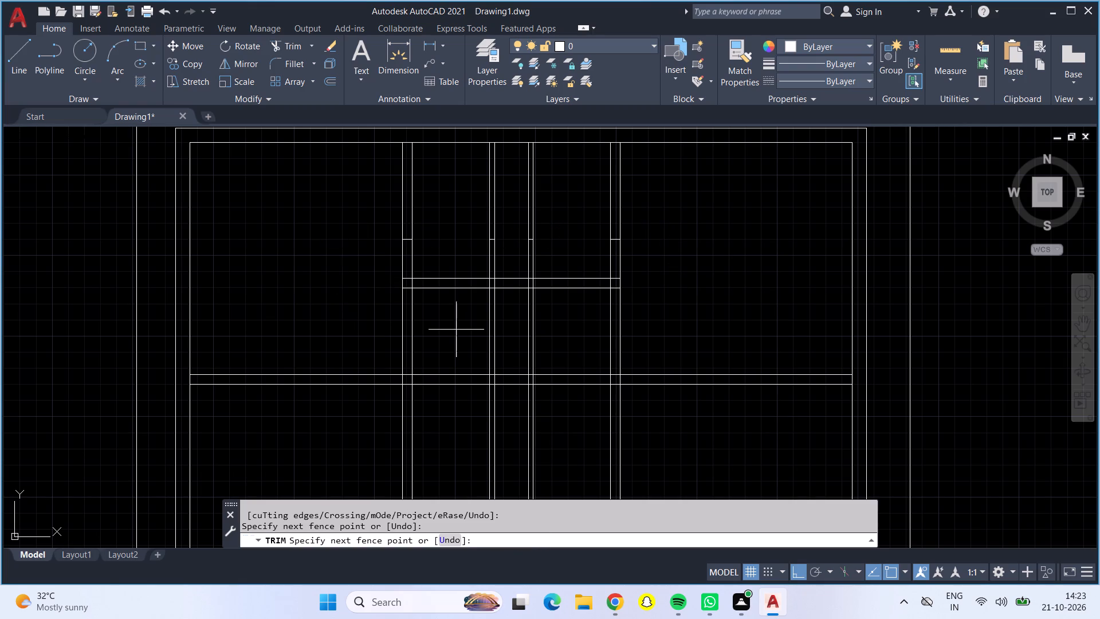
pyautogui.moveTo(474, 334); pyautogui.dragTo(541, 340)
pyautogui.moveTo(472, 406); pyautogui.dragTo(482, 406)
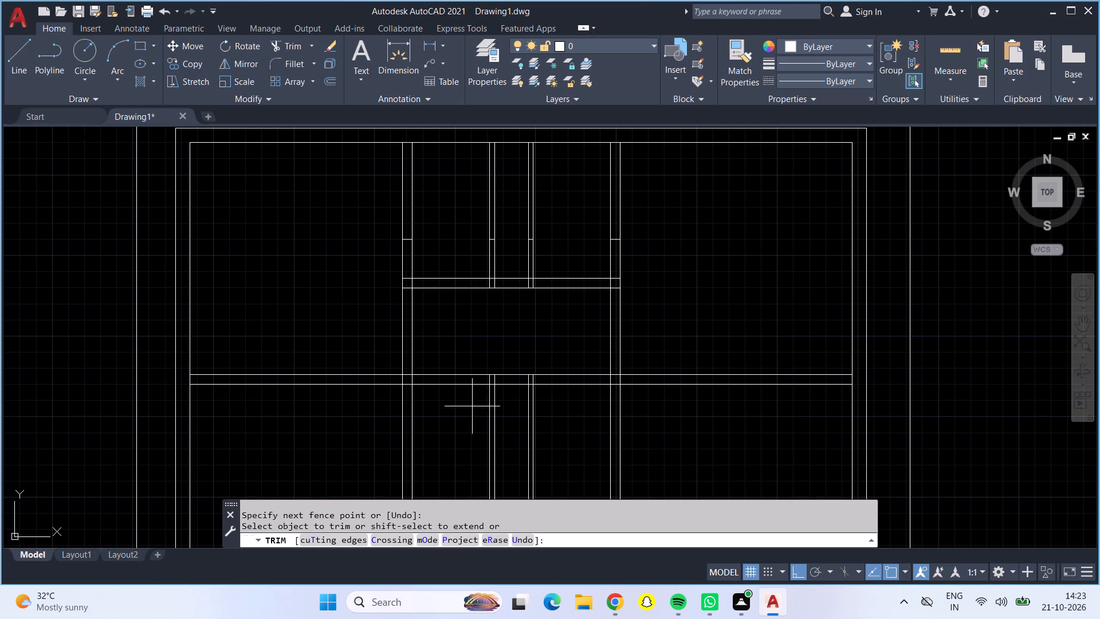
pyautogui.moveTo(482, 406); pyautogui.dragTo(545, 412)
# Trim the leftover short horizontal segments between the lines of the two thin partitions.
pyautogui.scroll(4, 491, 252)
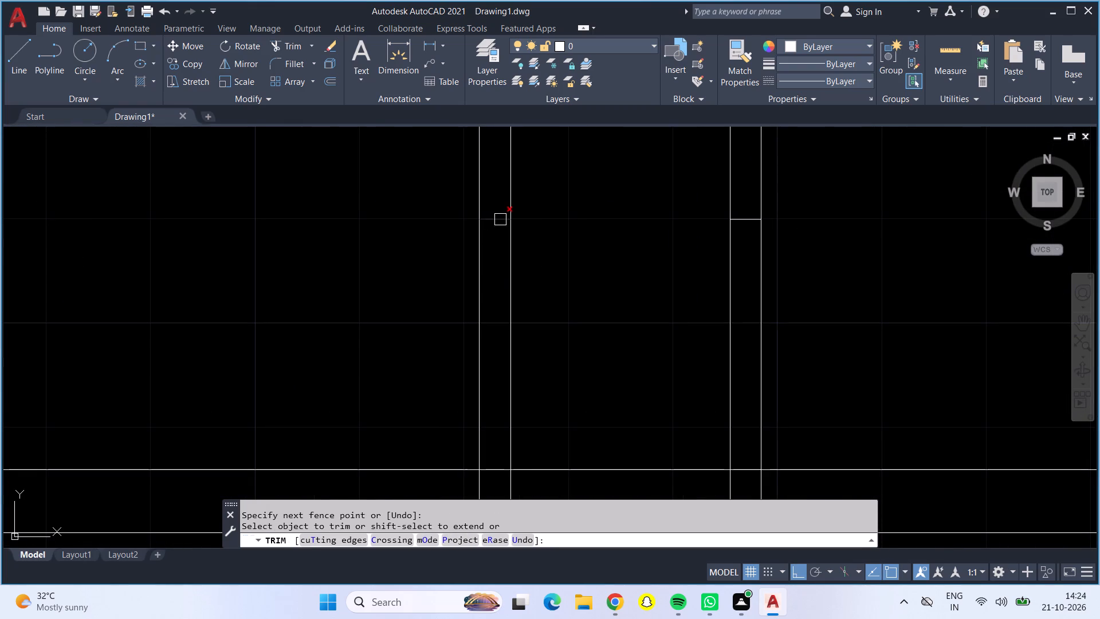
pyautogui.click(500, 219)
pyautogui.click(738, 221)
# Trim the crossing lines where the two thin partitions meet the upper horizontal wall to open both junctions.
pyautogui.scroll(-2, 709, 249)
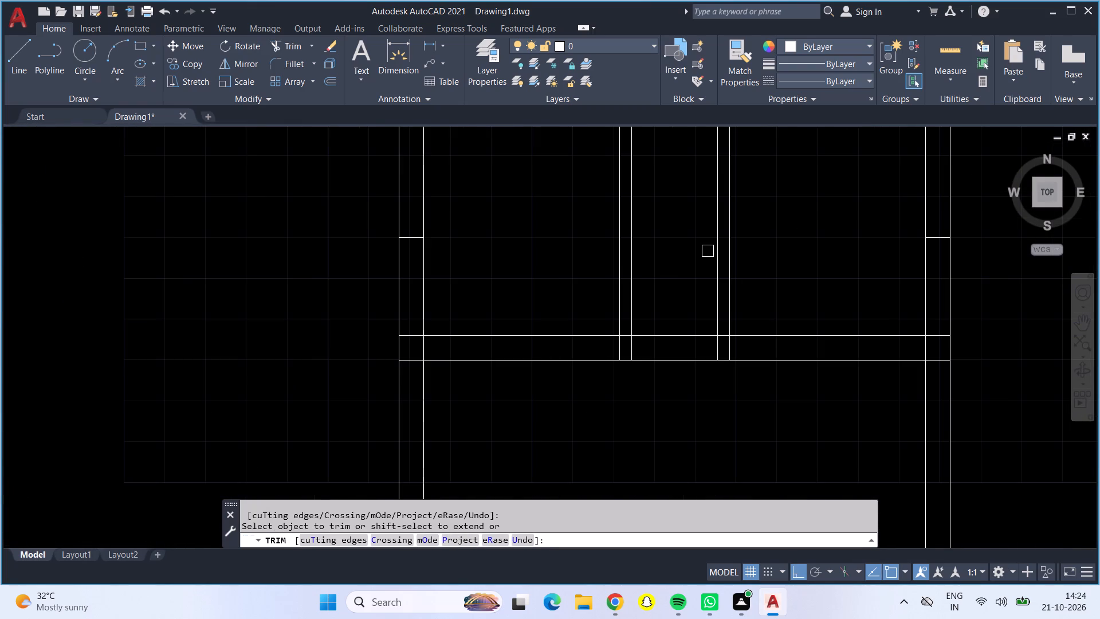
pyautogui.moveTo(661, 300); pyautogui.dragTo(612, 290, button='middle')
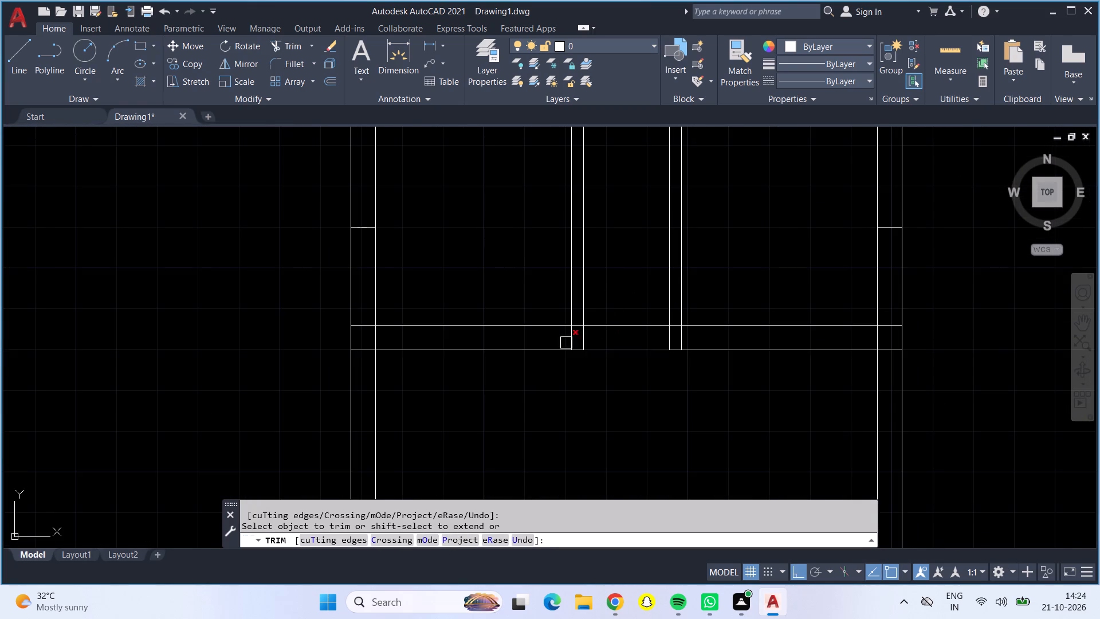
pyautogui.scroll(3, 563, 334)
pyautogui.moveTo(566, 326); pyautogui.dragTo(675, 335)
pyautogui.click(614, 295)
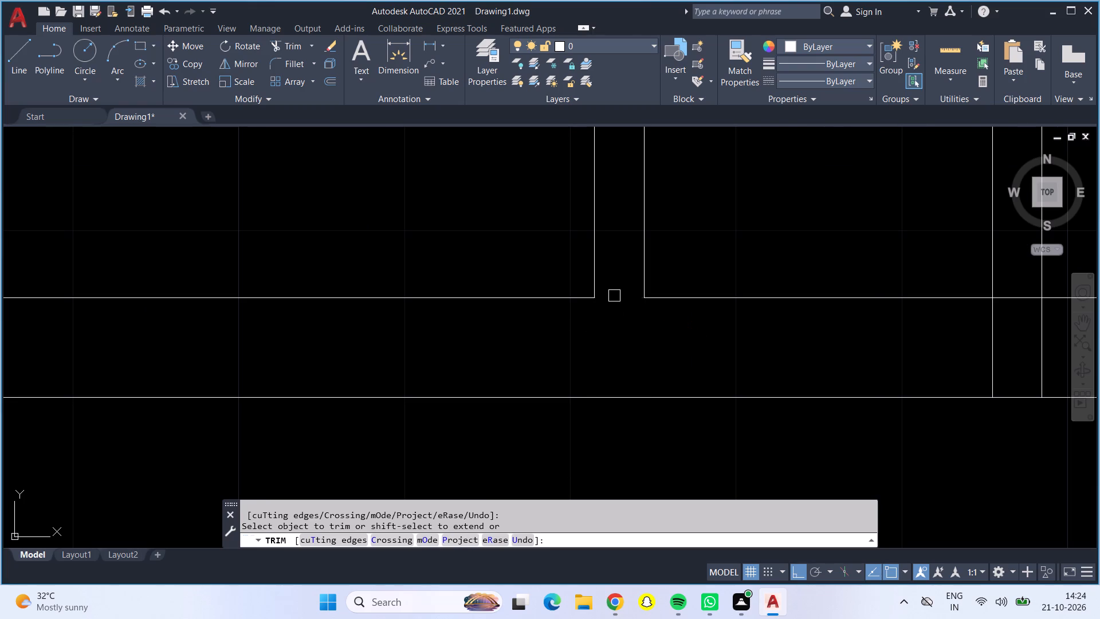
pyautogui.moveTo(939, 328); pyautogui.dragTo(568, 426, button='middle')
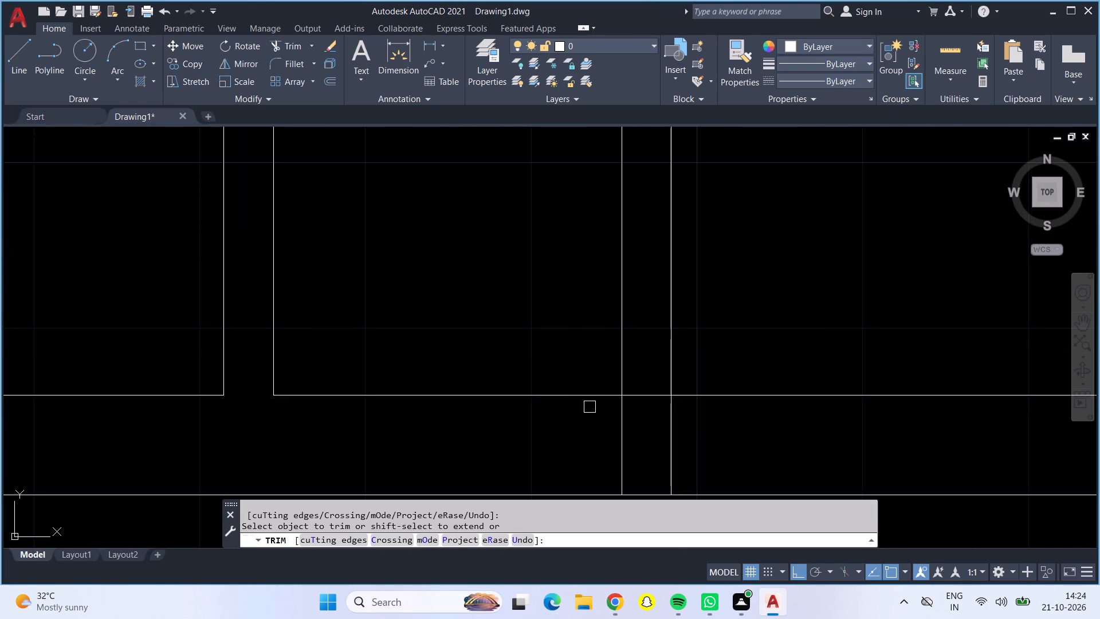
pyautogui.moveTo(590, 426); pyautogui.dragTo(710, 440)
pyautogui.click(653, 399)
# Trim the leftover segment inside the left 6" vertical wall and open its junction with the upper horizontal wall.
pyautogui.scroll(-4, 644, 413)
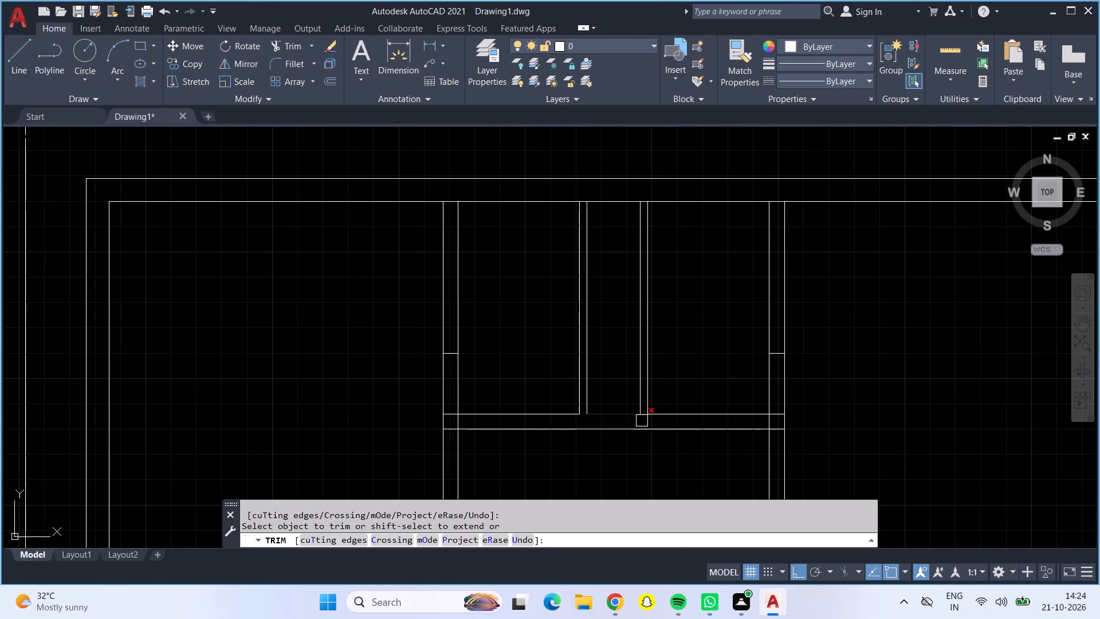
pyautogui.scroll(3, 443, 361)
pyautogui.click(459, 327)
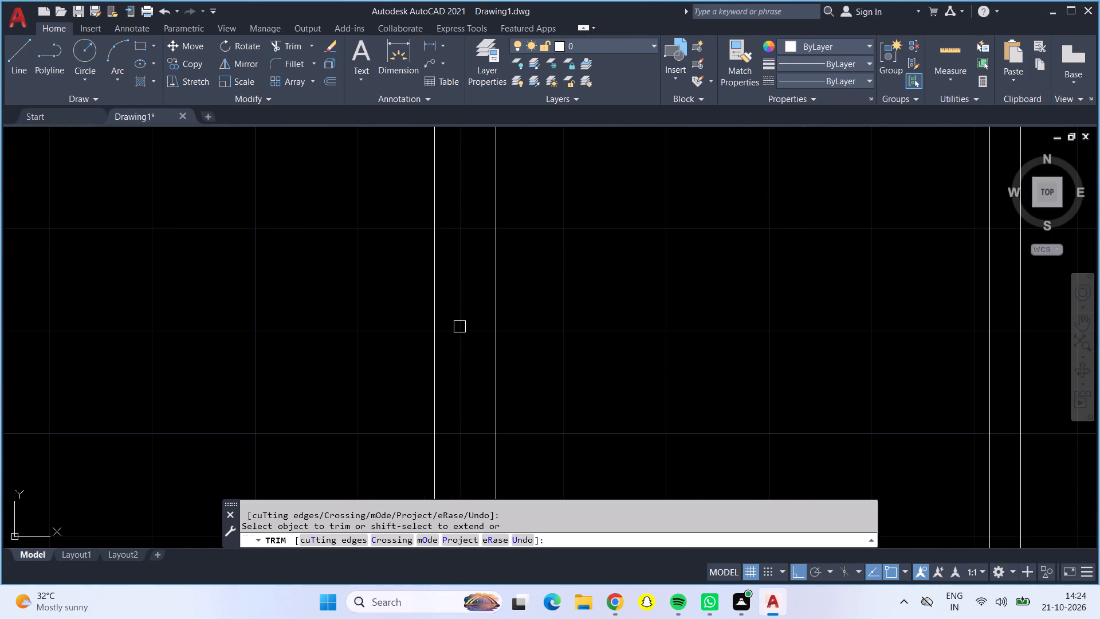
pyautogui.scroll(-3, 478, 361)
pyautogui.moveTo(551, 390); pyautogui.dragTo(551, 323, button='middle')
pyautogui.scroll(3, 468, 362)
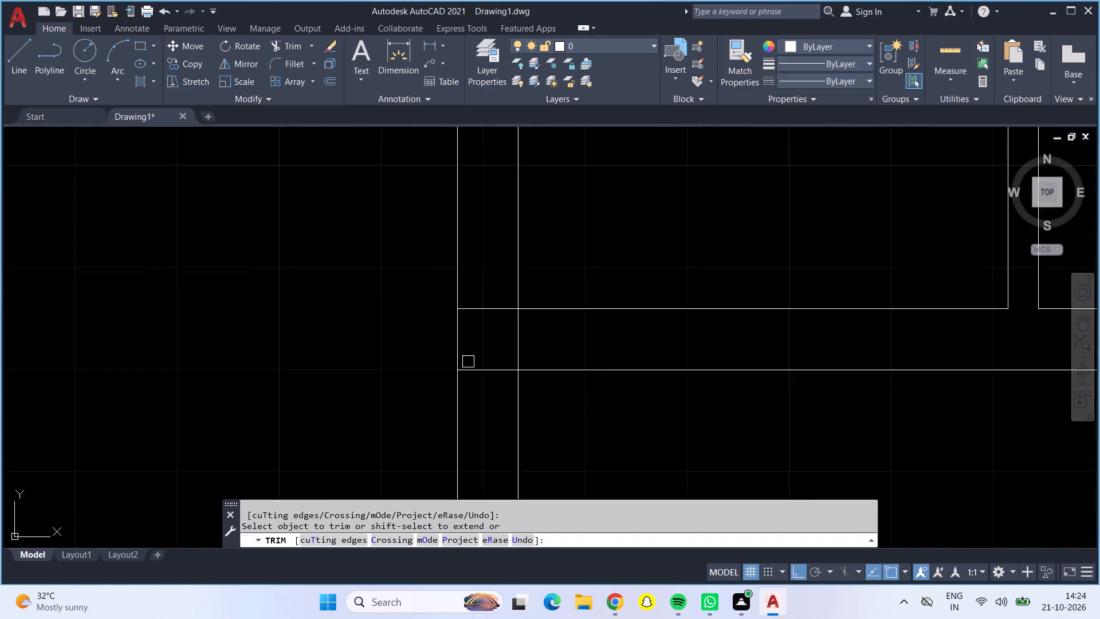
pyautogui.scroll(1, 468, 362)
pyautogui.moveTo(487, 256); pyautogui.dragTo(623, 325)
# Open the junction of the right 6" vertical wall with the upper horizontal wall and trim the leftover segment inside that vertical wall.
pyautogui.scroll(-4, 623, 340)
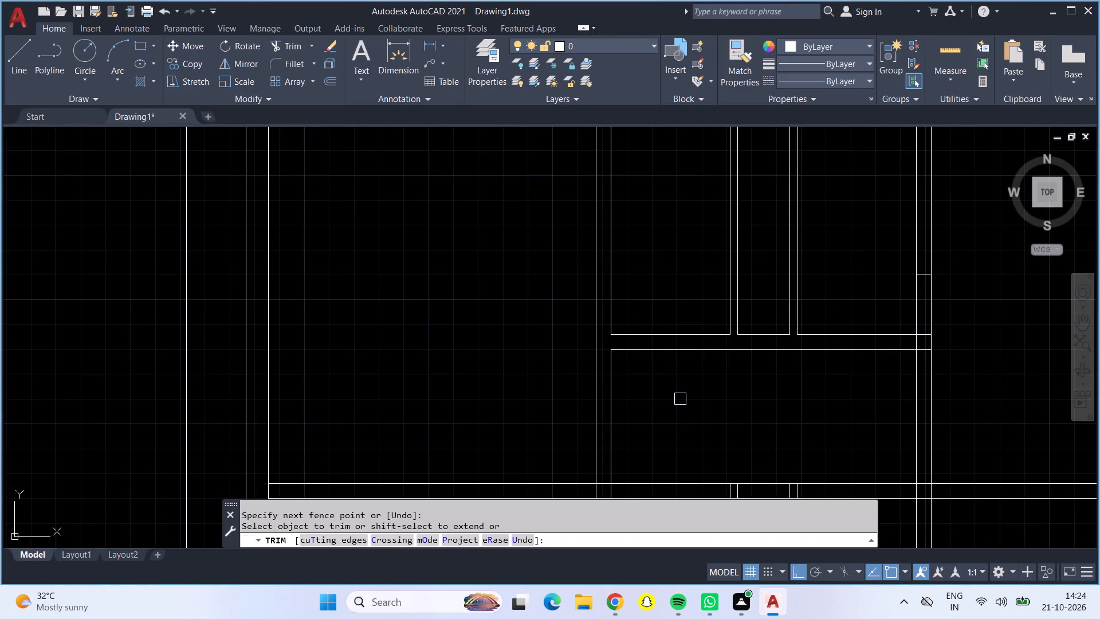
pyautogui.moveTo(695, 403); pyautogui.dragTo(349, 409, button='middle')
pyautogui.scroll(4, 565, 338)
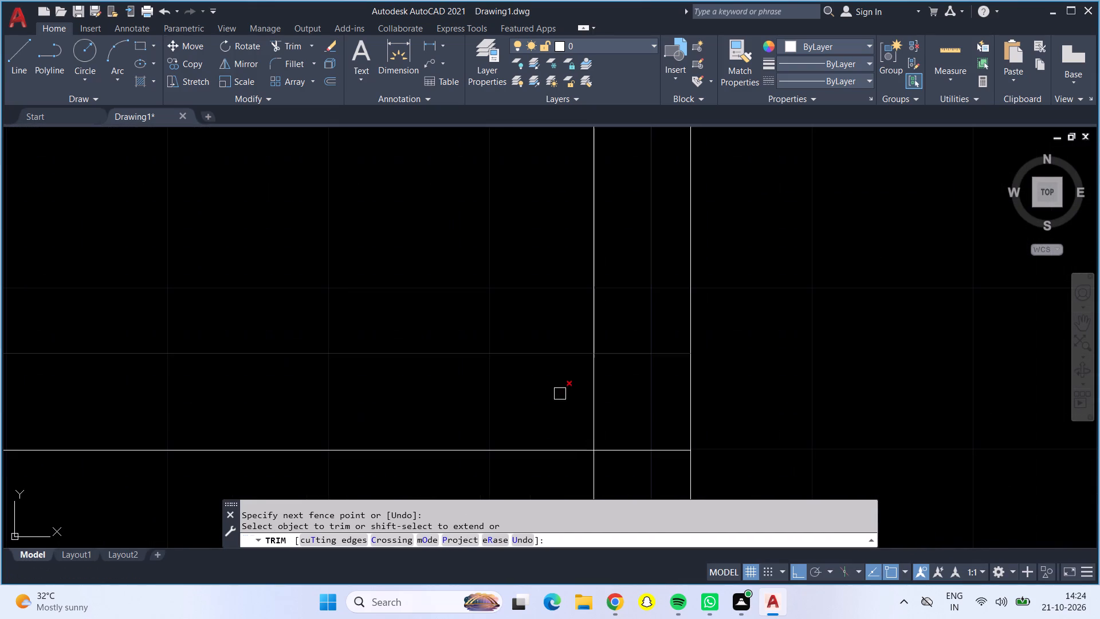
pyautogui.moveTo(560, 394); pyautogui.dragTo(634, 464)
pyautogui.scroll(-4, 634, 455)
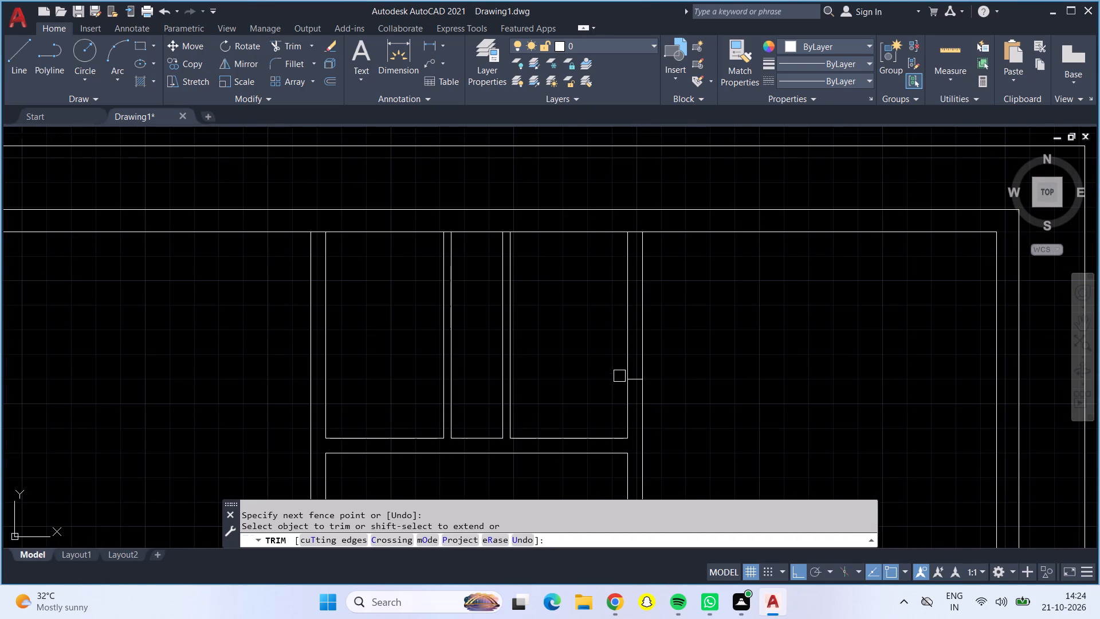
pyautogui.scroll(4, 637, 376)
pyautogui.click(621, 412)
# Trim the top outer wall's inner face where the two thin partitions and the two 6" vertical walls meet it.
pyautogui.scroll(-2, 621, 413)
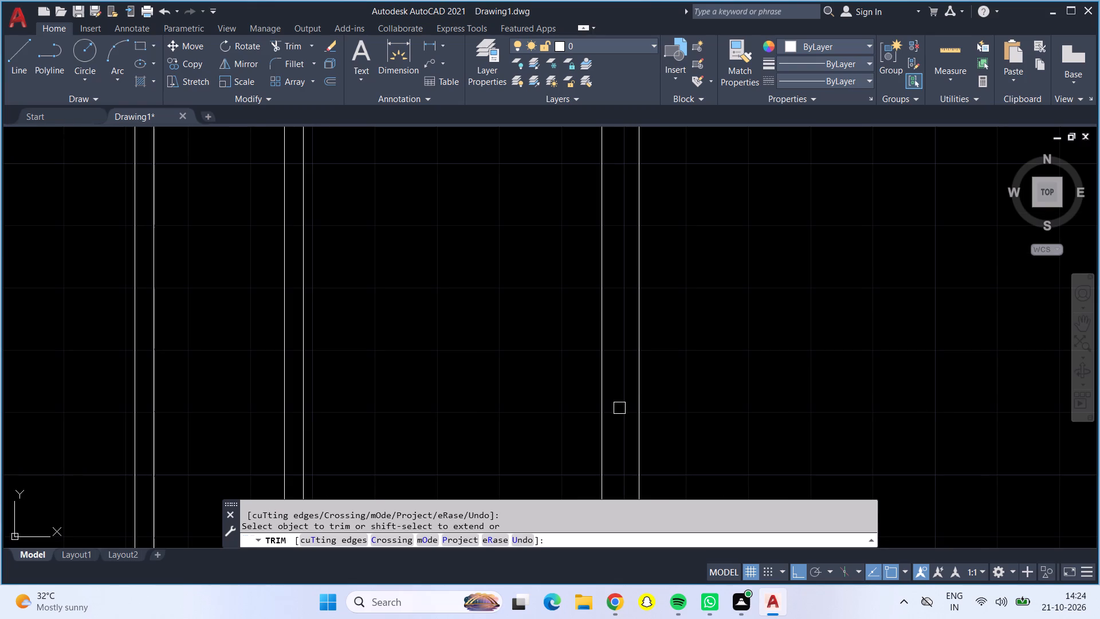
pyautogui.scroll(-2, 566, 388)
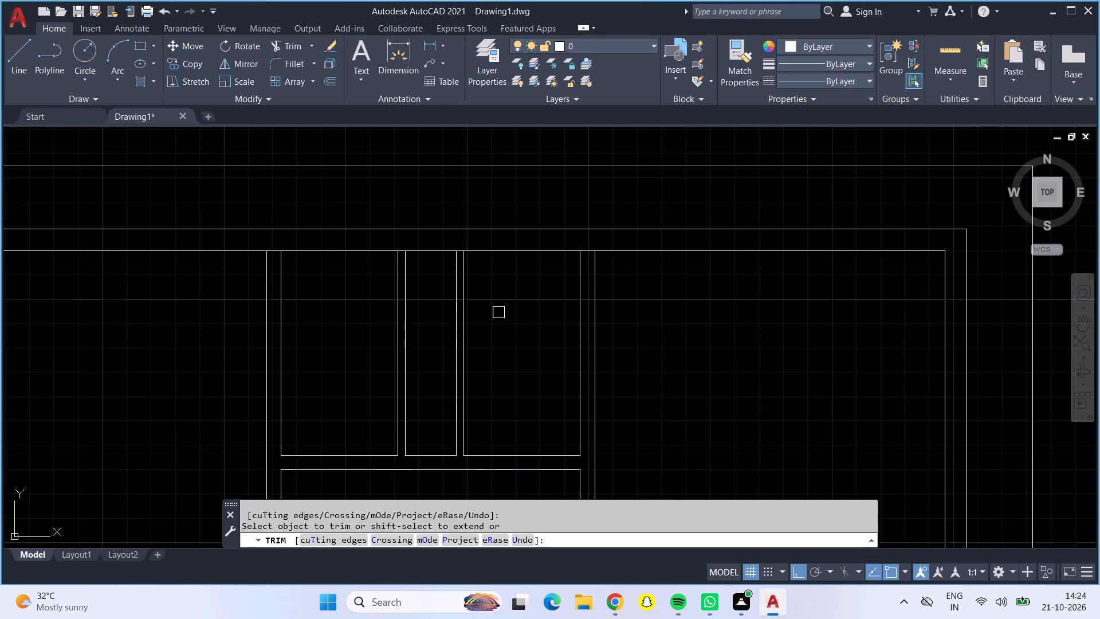
pyautogui.scroll(5, 455, 258)
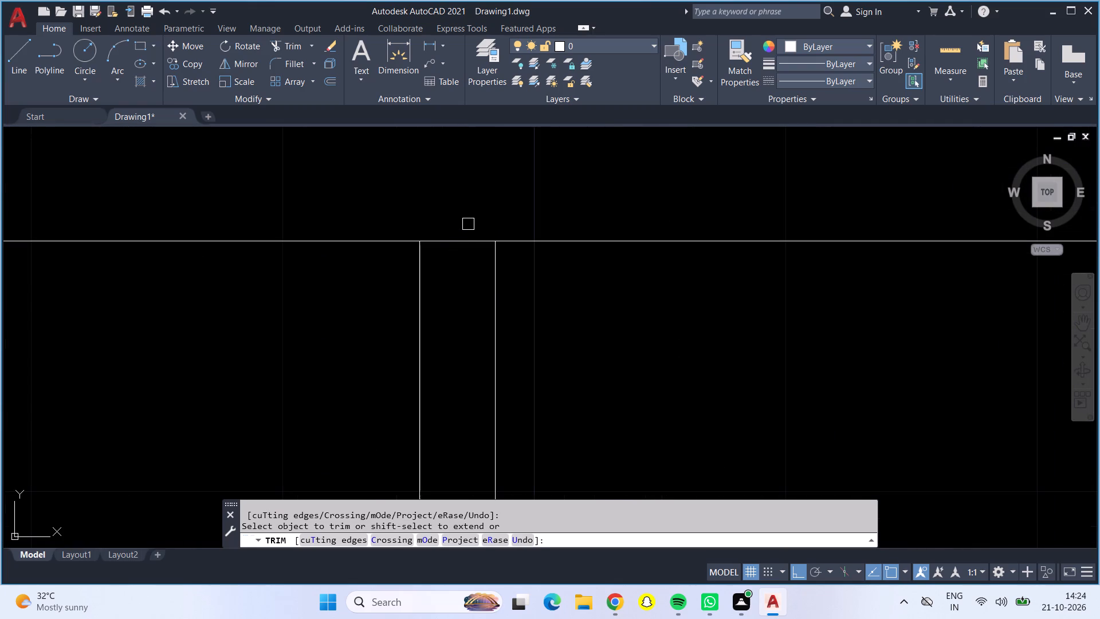
pyautogui.click(465, 244)
pyautogui.scroll(-3, 465, 241)
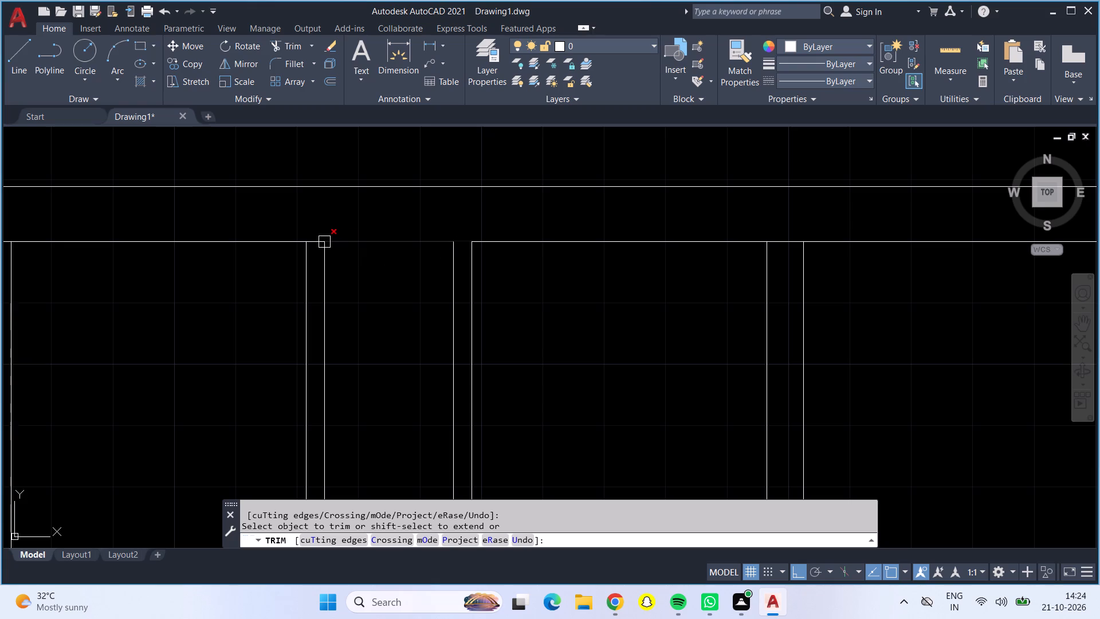
pyautogui.scroll(3, 317, 240)
pyautogui.click(318, 251)
pyautogui.scroll(-4, 319, 251)
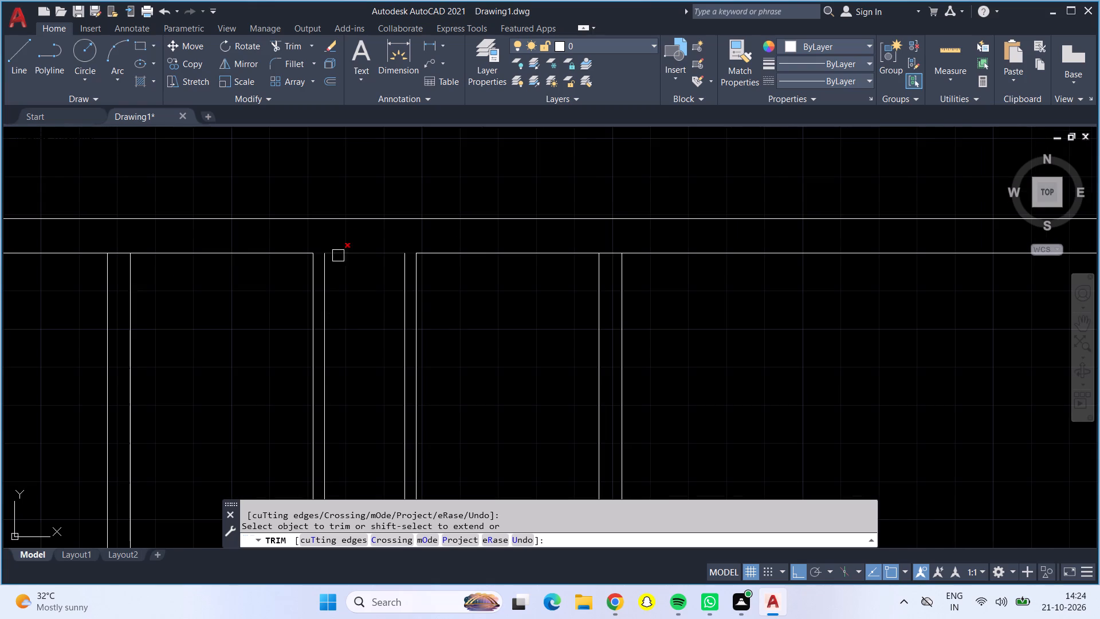
pyautogui.click(613, 251)
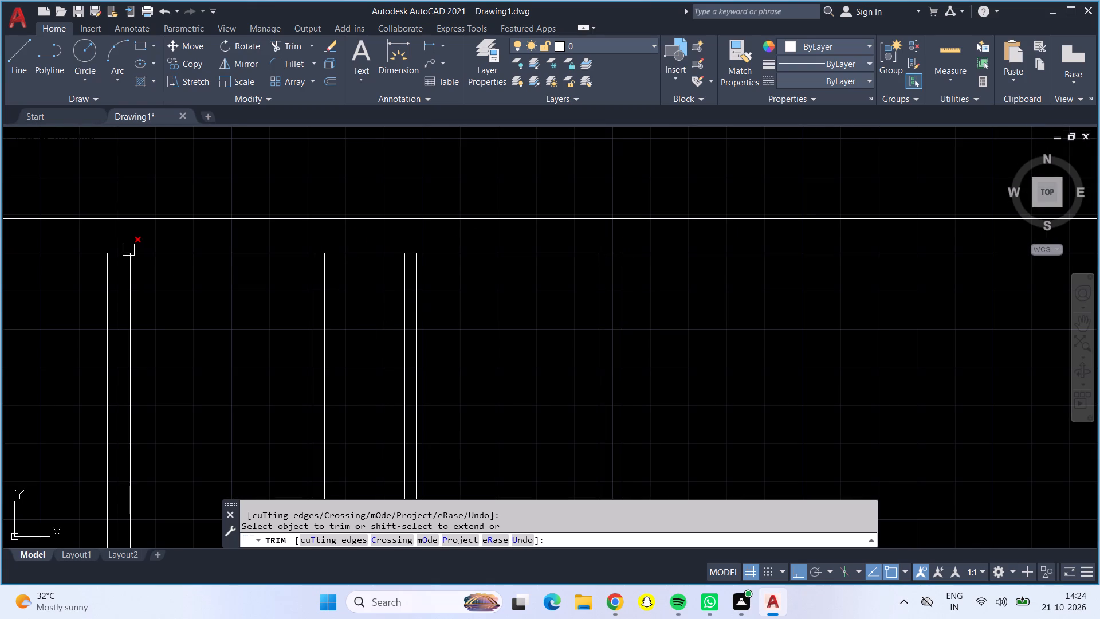
pyautogui.click(118, 250)
# Trim the lower horizontal wall's lines across the central space between the two 6" vertical walls.
pyautogui.scroll(-4, 171, 276)
pyautogui.scroll(4, 181, 367)
pyautogui.moveTo(235, 280); pyautogui.dragTo(263, 365)
pyautogui.moveTo(297, 268); pyautogui.dragTo(324, 287)
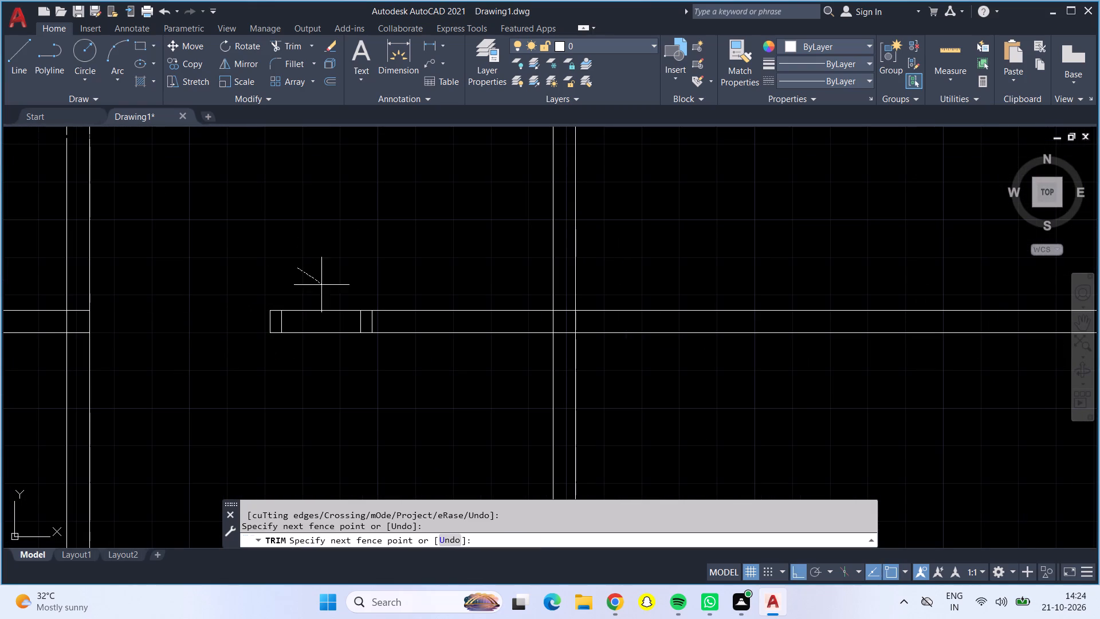
pyautogui.moveTo(324, 287); pyautogui.dragTo(335, 344)
pyautogui.moveTo(349, 266); pyautogui.dragTo(382, 346)
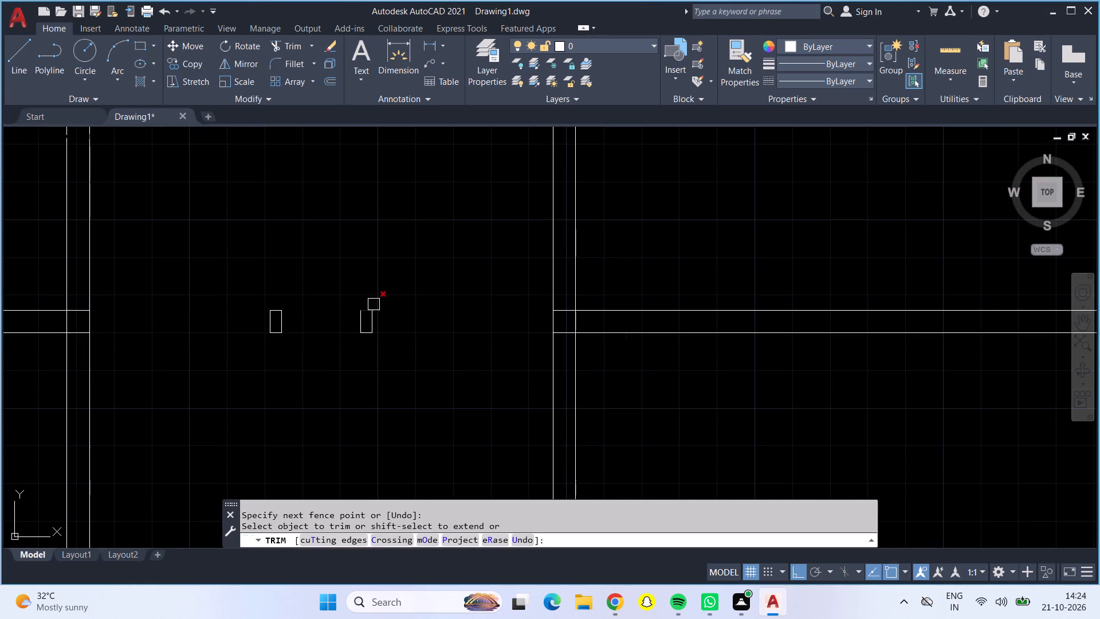
# Remove the leftover partition and wall fragments in the middle of the central space.
pyautogui.click(370, 301)
pyautogui.click(367, 309)
pyautogui.moveTo(366, 320); pyautogui.dragTo(366, 327)
pyautogui.tripleClick(366, 327)
pyautogui.click(366, 334)
pyautogui.click(366, 330)
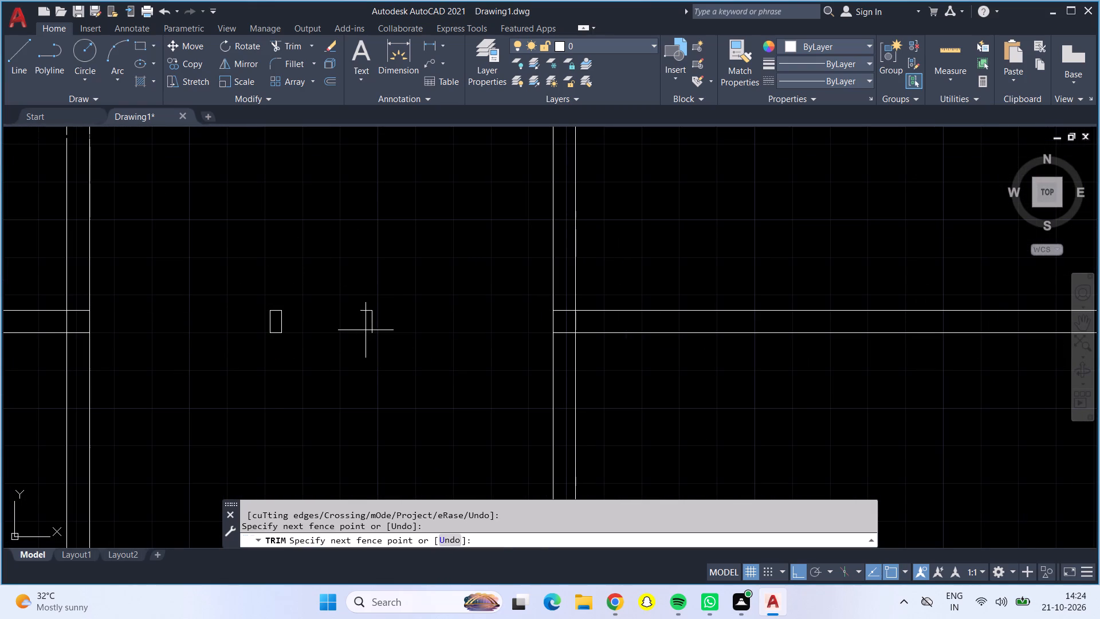
pyautogui.tripleClick(366, 322)
pyautogui.click(364, 311)
pyautogui.click(285, 320)
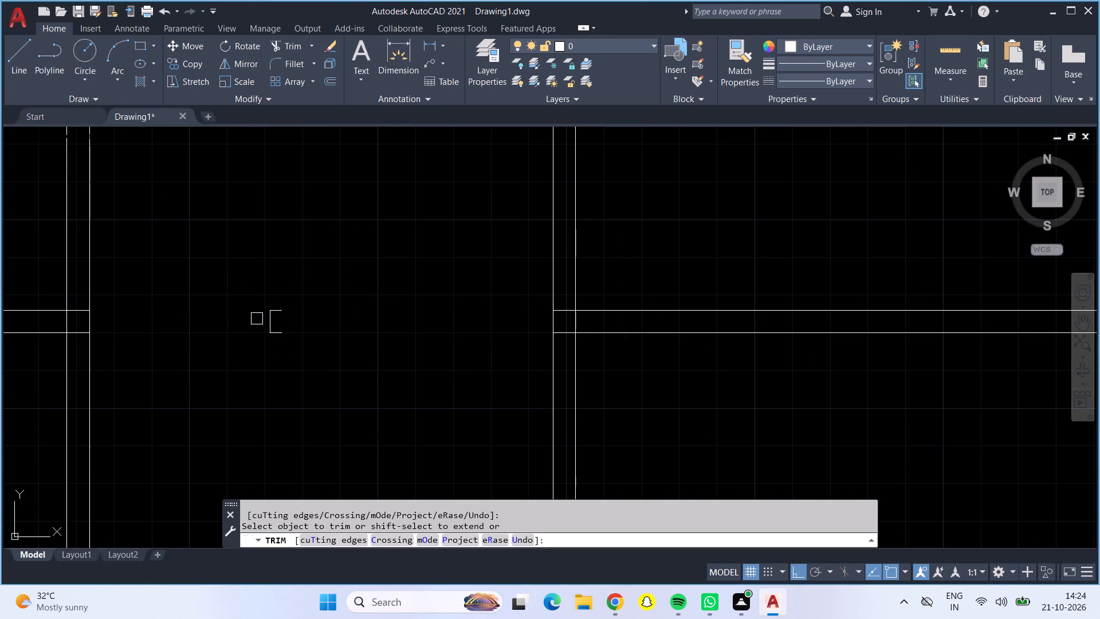
pyautogui.moveTo(257, 319); pyautogui.dragTo(263, 319)
pyautogui.moveTo(270, 319); pyautogui.dragTo(283, 326)
pyautogui.click(272, 327)
pyautogui.click(277, 310)
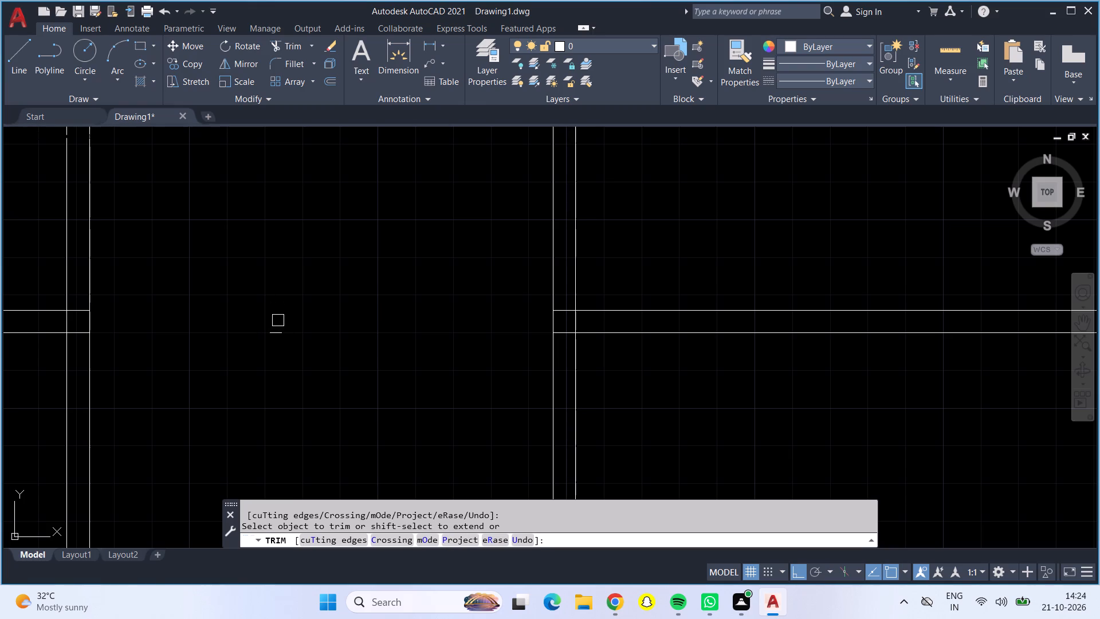
pyautogui.click(278, 331)
# Open the junction between the left 6" vertical wall and the lower horizontal wall by trimming the crossing lines.
pyautogui.scroll(-3, 282, 331)
pyautogui.scroll(4, 230, 324)
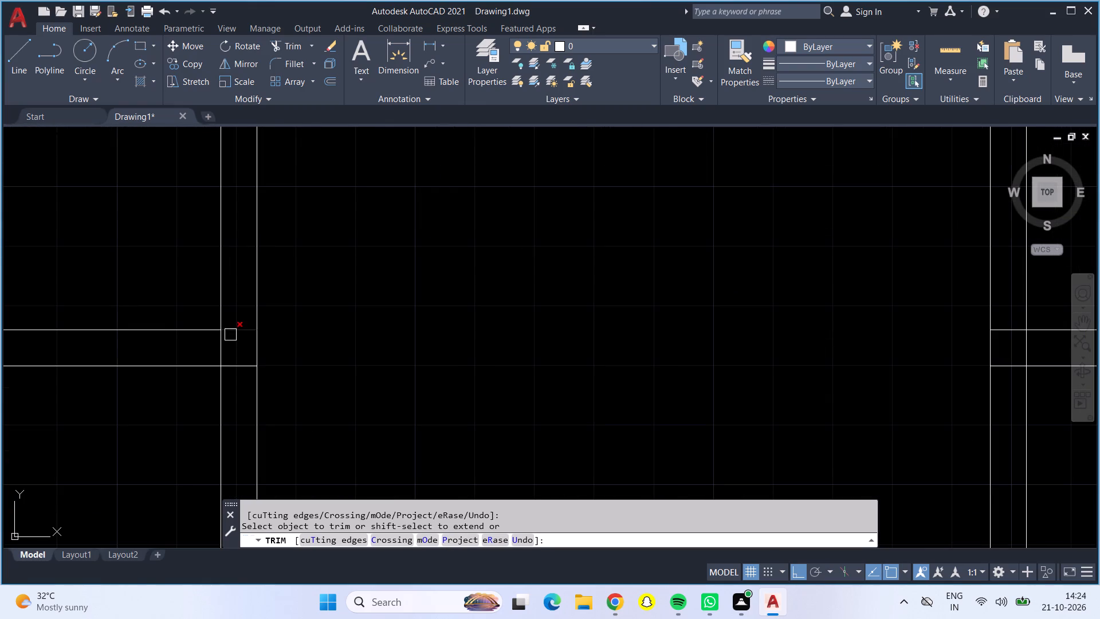
pyautogui.click(223, 339)
pyautogui.click(243, 331)
pyautogui.click(239, 365)
# Trim away the right 6" vertical wall below the lower horizontal wall and clean up the corner where the two walls meet.
pyautogui.scroll(-2, 258, 361)
pyautogui.scroll(-1, 380, 377)
pyautogui.moveTo(382, 377); pyautogui.dragTo(337, 370, button='middle')
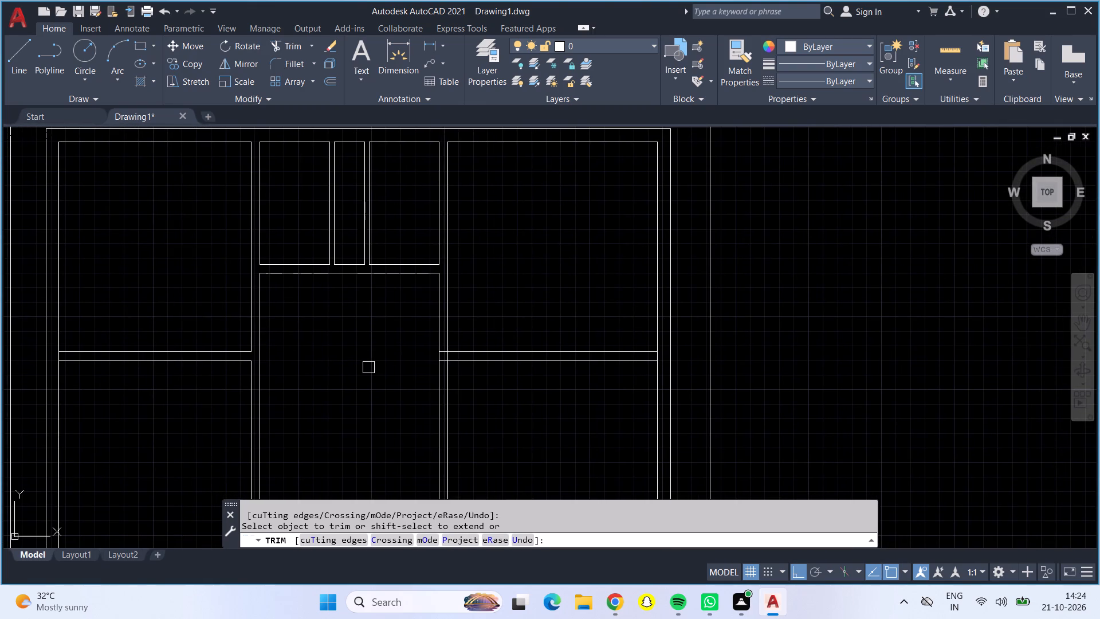
pyautogui.moveTo(463, 412); pyautogui.dragTo(407, 420)
pyautogui.scroll(3, 446, 342)
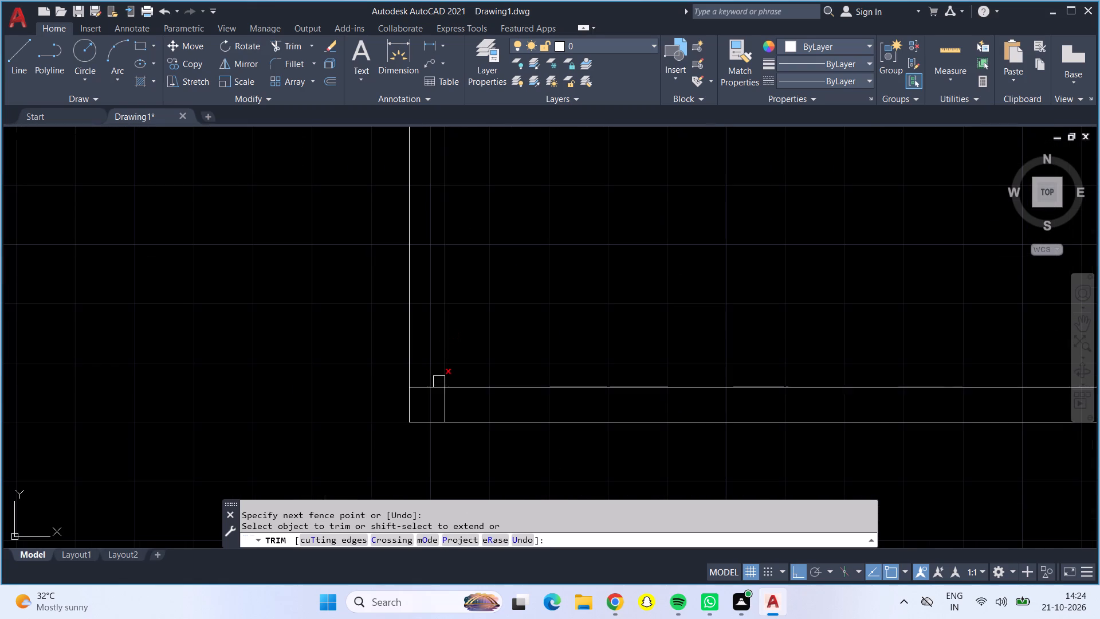
pyautogui.click(435, 390)
pyautogui.click(448, 404)
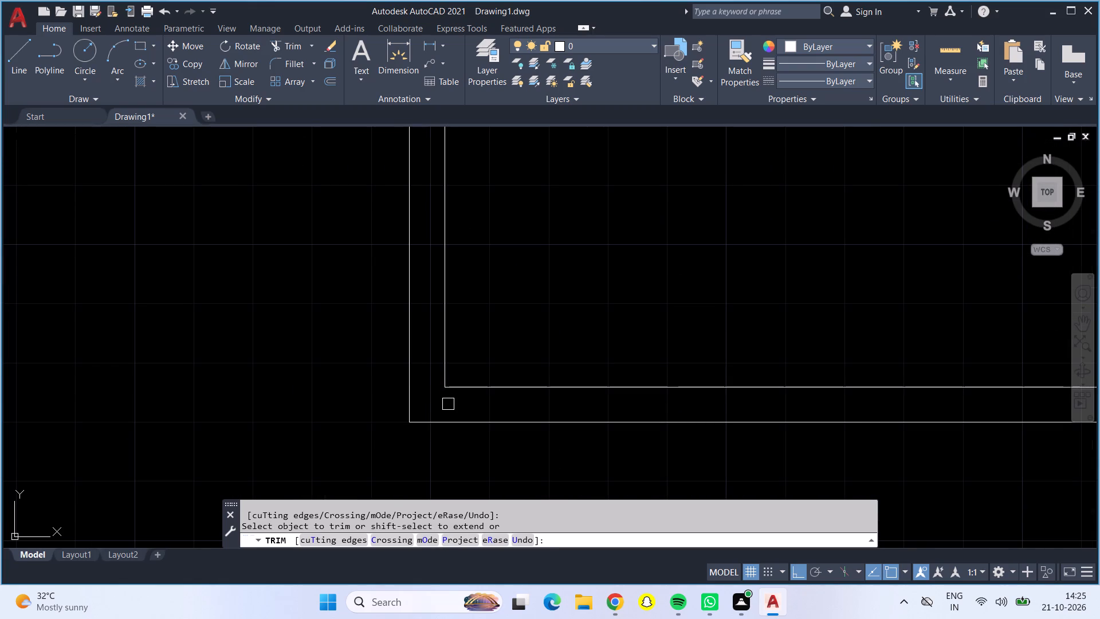
pyautogui.press('Escape')
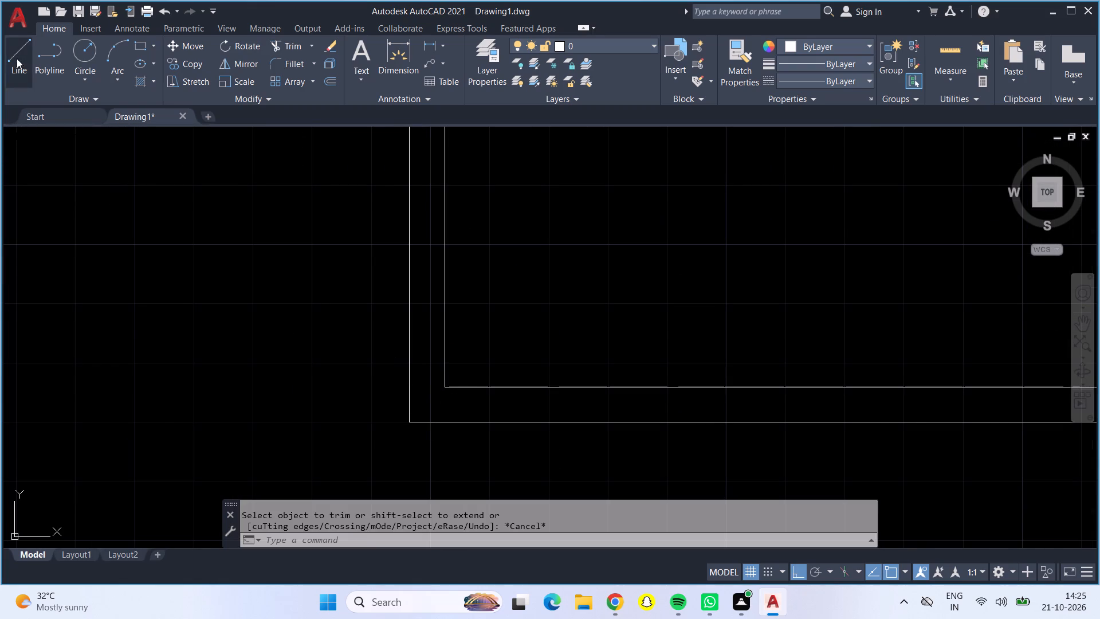
# Draw a line continuing the lower horizontal wall's bottom edge across the left 6" vertical wall.
pyautogui.click(17, 58)
pyautogui.scroll(-3, 131, 341)
pyautogui.moveTo(77, 369); pyautogui.dragTo(335, 353, button='middle')
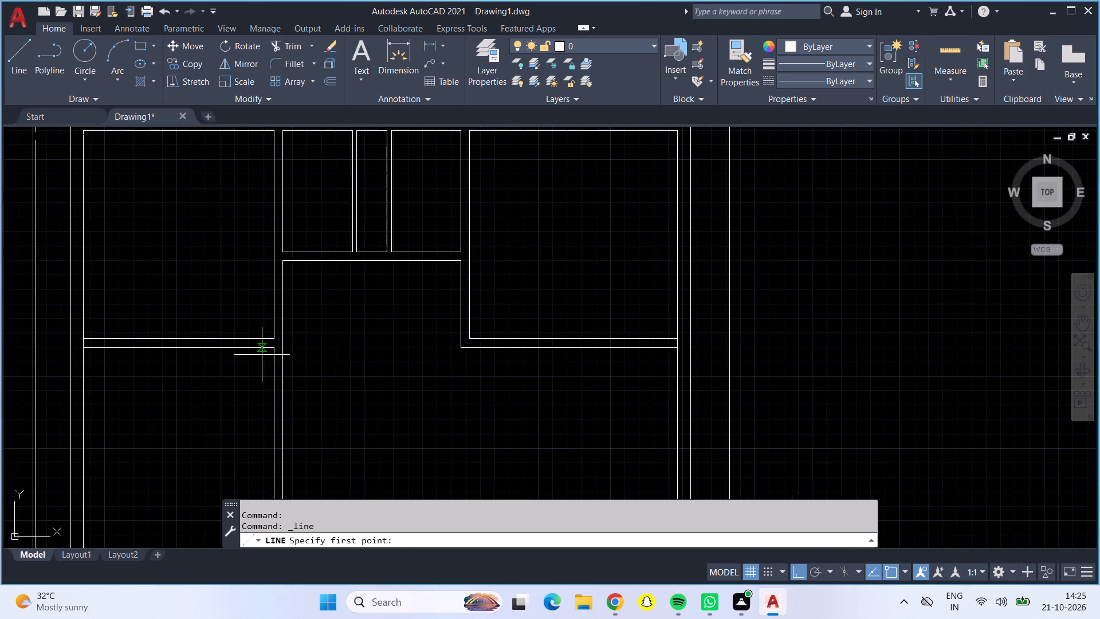
pyautogui.scroll(3, 262, 355)
pyautogui.click(311, 324)
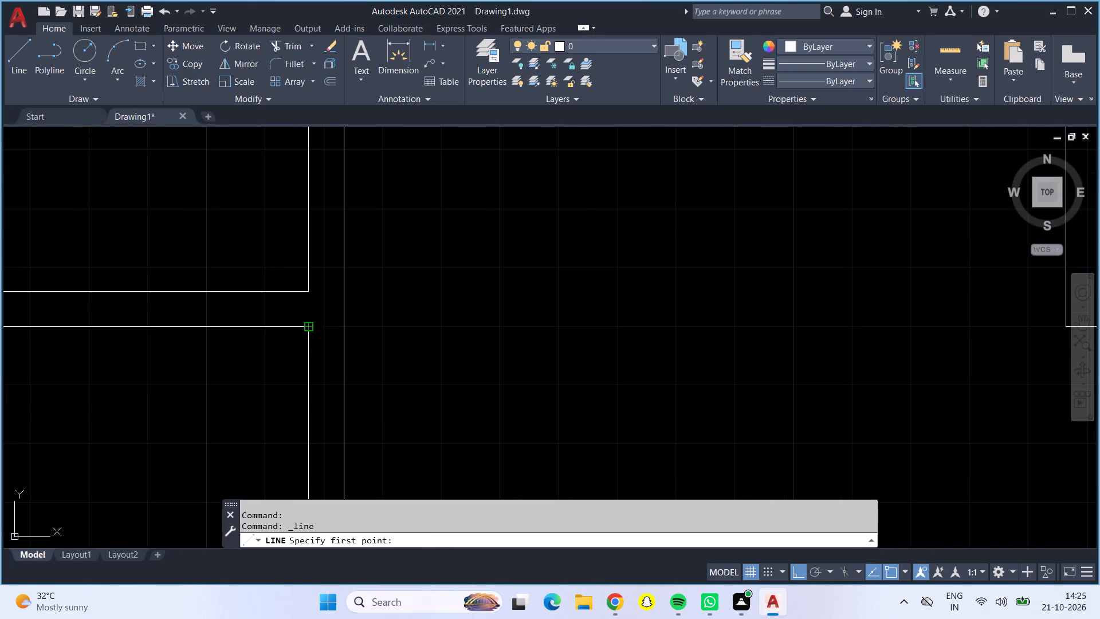
pyautogui.click(341, 325)
pyautogui.press('Escape')
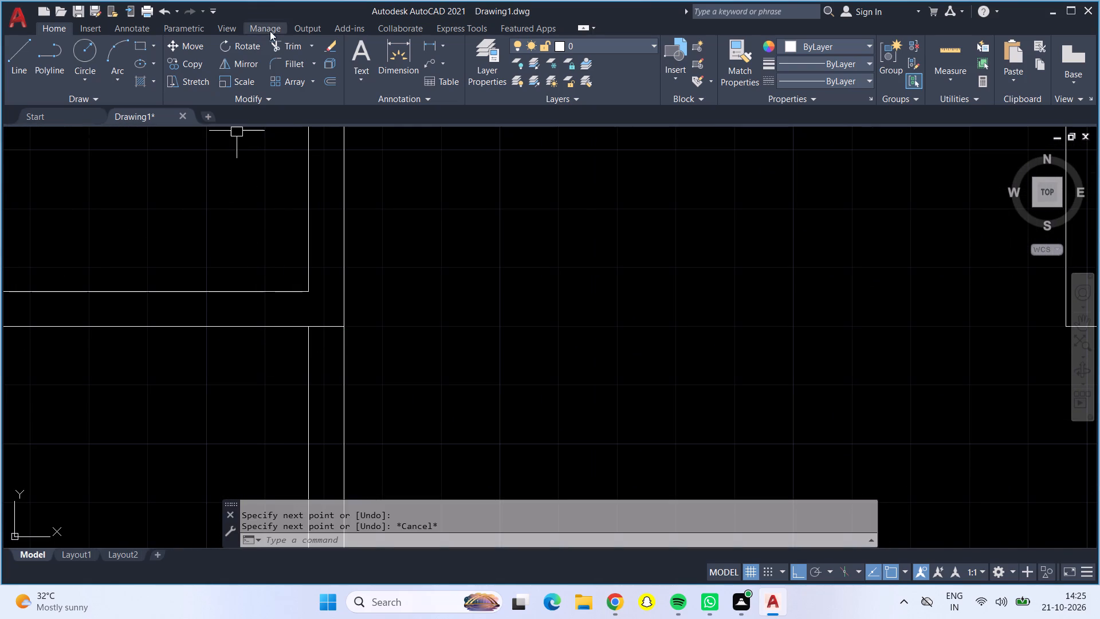
# Trim away both lines of the left 6" vertical wall below the lower horizontal wall.
pyautogui.click(286, 41)
pyautogui.moveTo(281, 343); pyautogui.dragTo(360, 362)
pyautogui.scroll(-3, 351, 365)
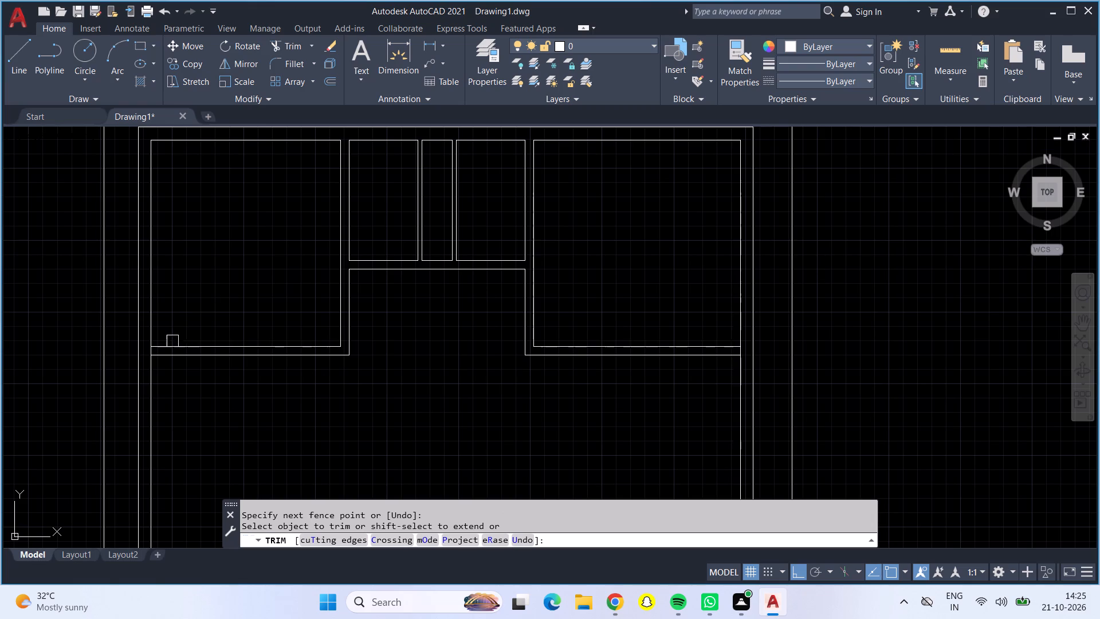
# Open the junctions between the lower horizontal walls and the left and right outer walls by trimming the outer walls' inner lines between them.
pyautogui.scroll(4, 162, 349)
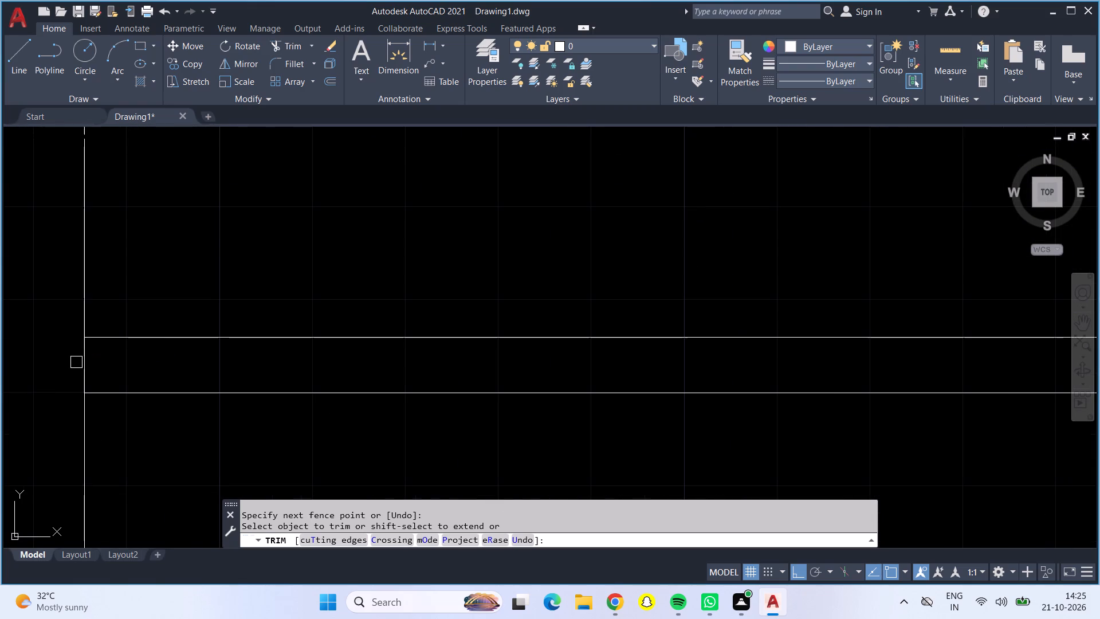
pyautogui.moveTo(76, 362); pyautogui.dragTo(96, 365)
pyautogui.scroll(-4, 327, 413)
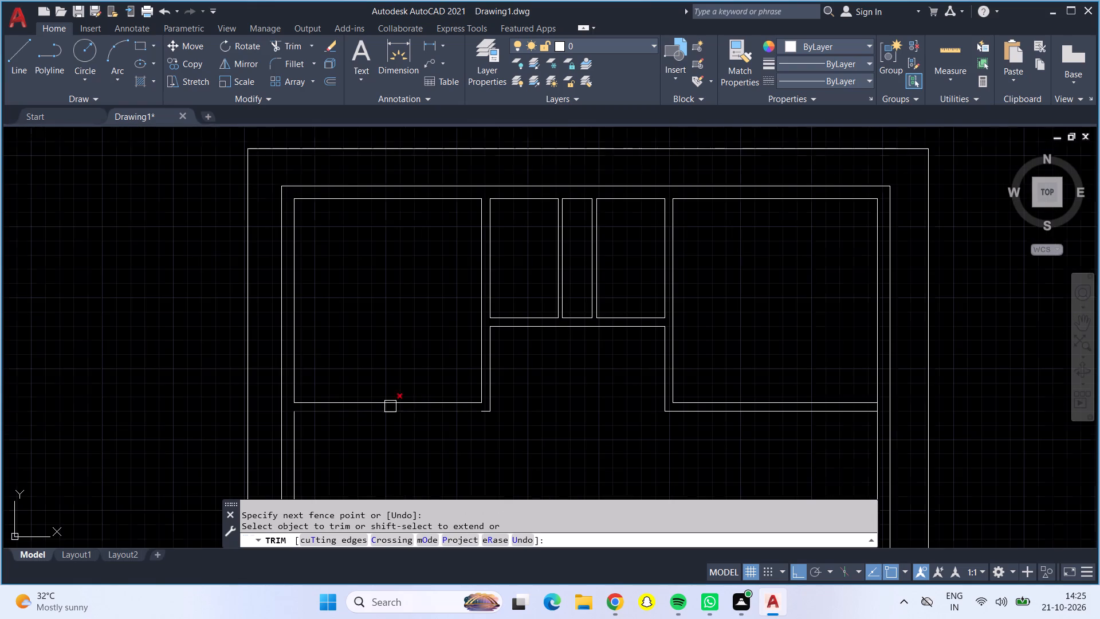
pyautogui.moveTo(468, 455); pyautogui.dragTo(205, 399, button='middle')
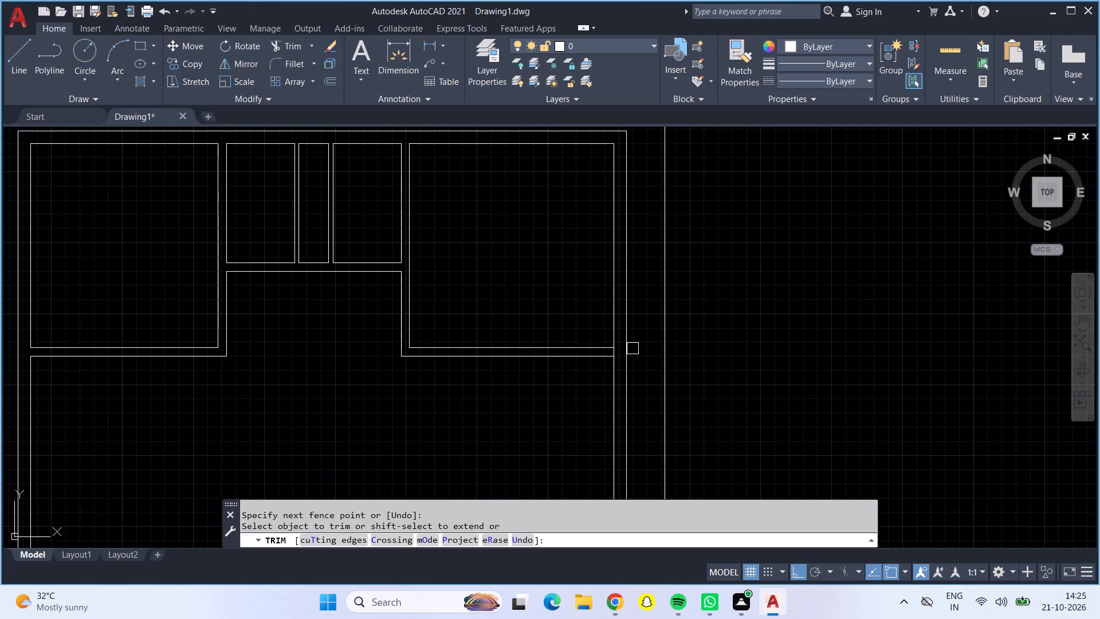
pyautogui.scroll(4, 627, 348)
pyautogui.click(532, 372)
pyautogui.click(559, 378)
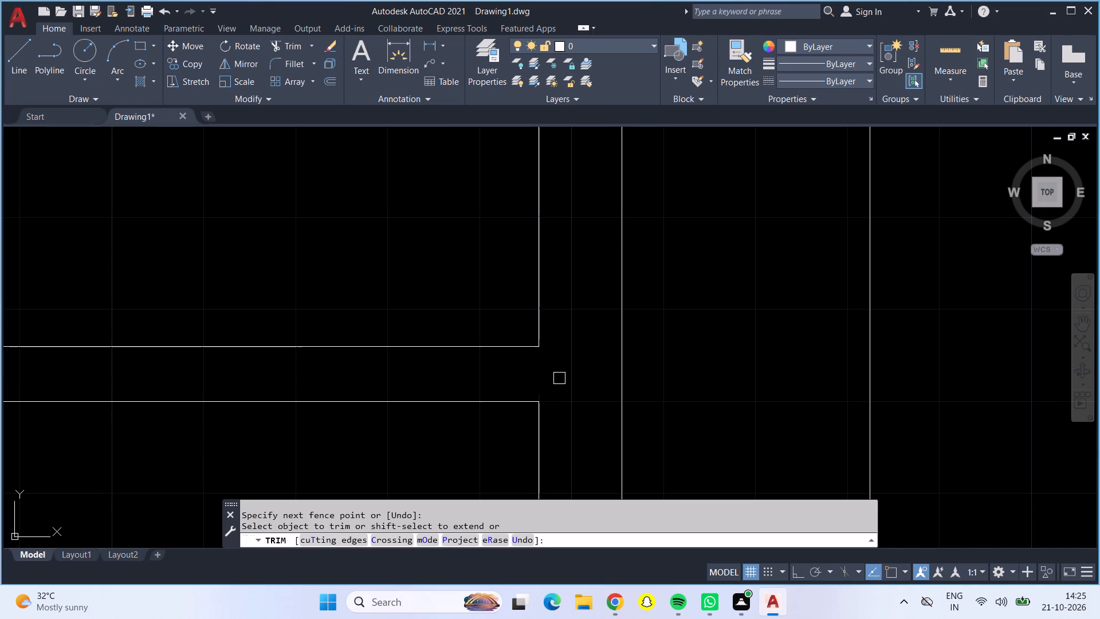
pyautogui.scroll(-4, 556, 378)
pyautogui.scroll(-2, 502, 414)
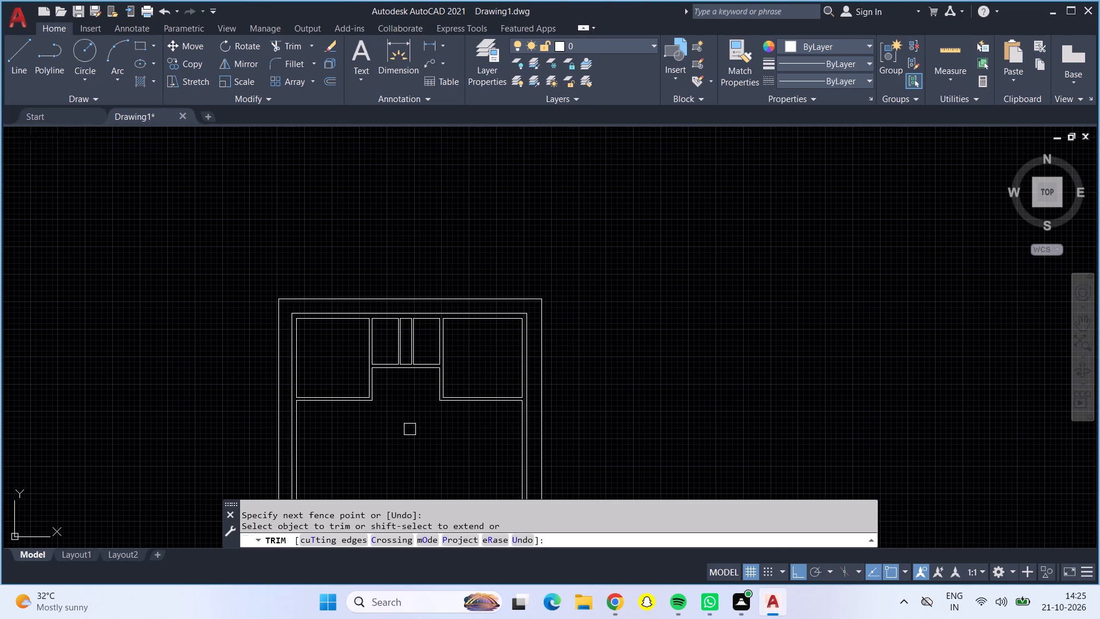
pyautogui.moveTo(412, 430); pyautogui.dragTo(453, 339, button='middle')
pyautogui.press('Escape')
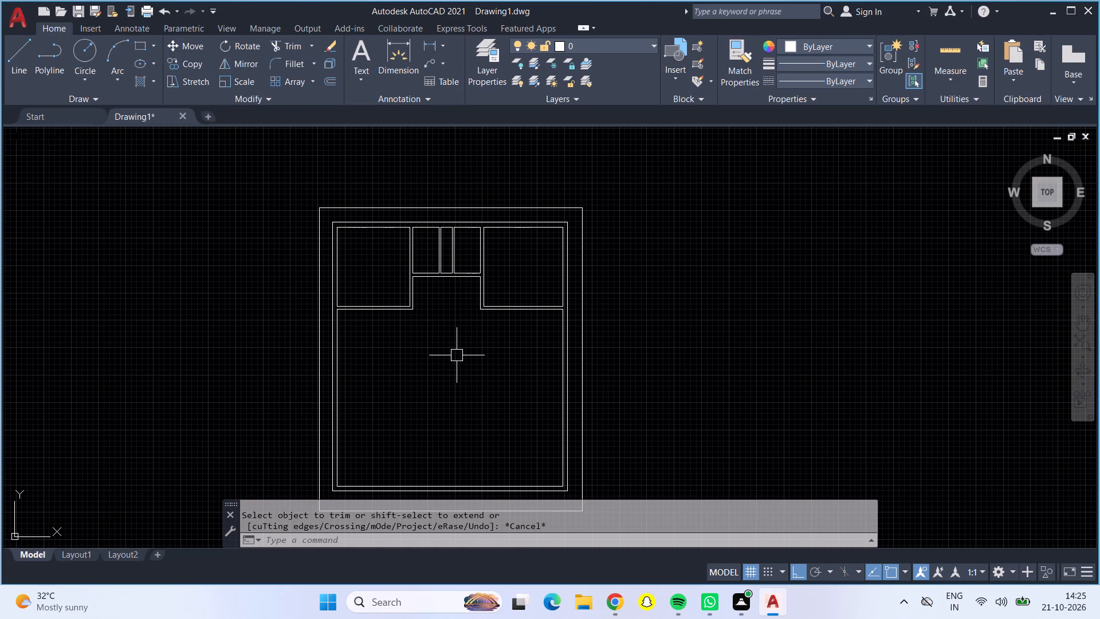
pyautogui.press('Escape')
# Offset the bottom line of the right-hand horizontal wall 10'4" downward.
pyautogui.press('o')
pyautogui.press('Return')
pyautogui.write('10\'4"')
pyautogui.press('Return')
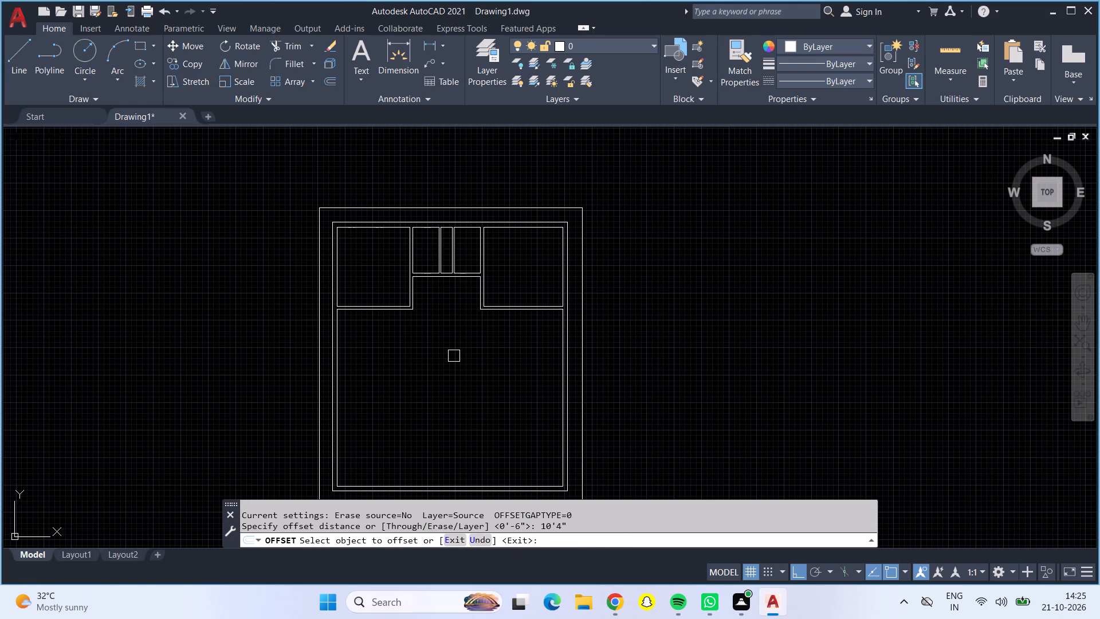
pyautogui.click(529, 313)
pyautogui.click(519, 361)
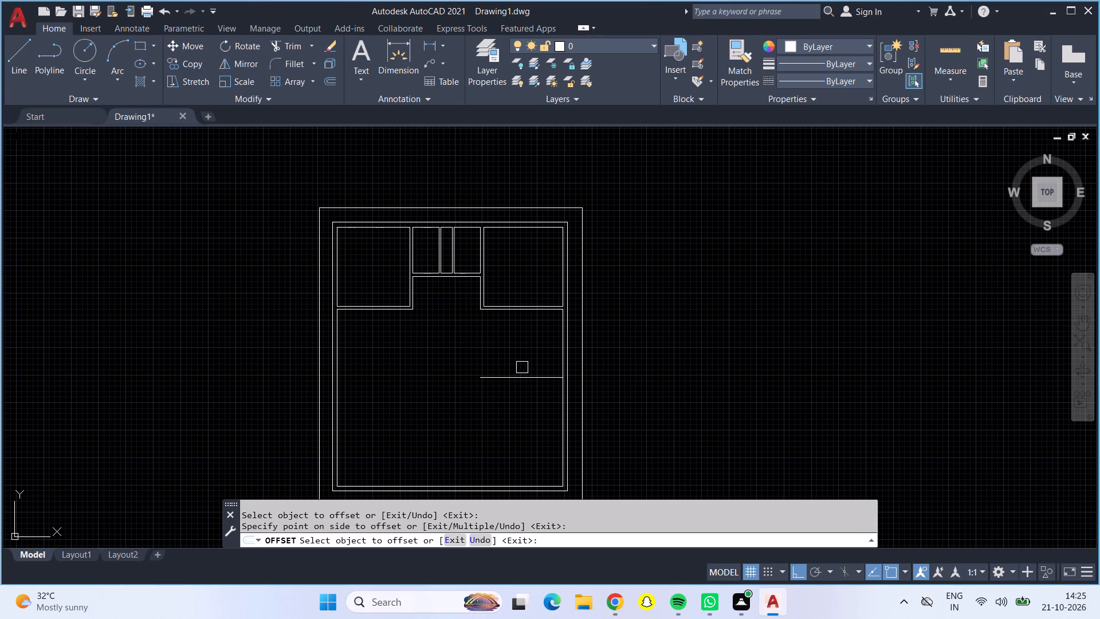
pyautogui.press('Escape')
# Offset the right outer wall's inner line 12' toward the interior, below the right-hand horizontal wall.
pyautogui.press('o')
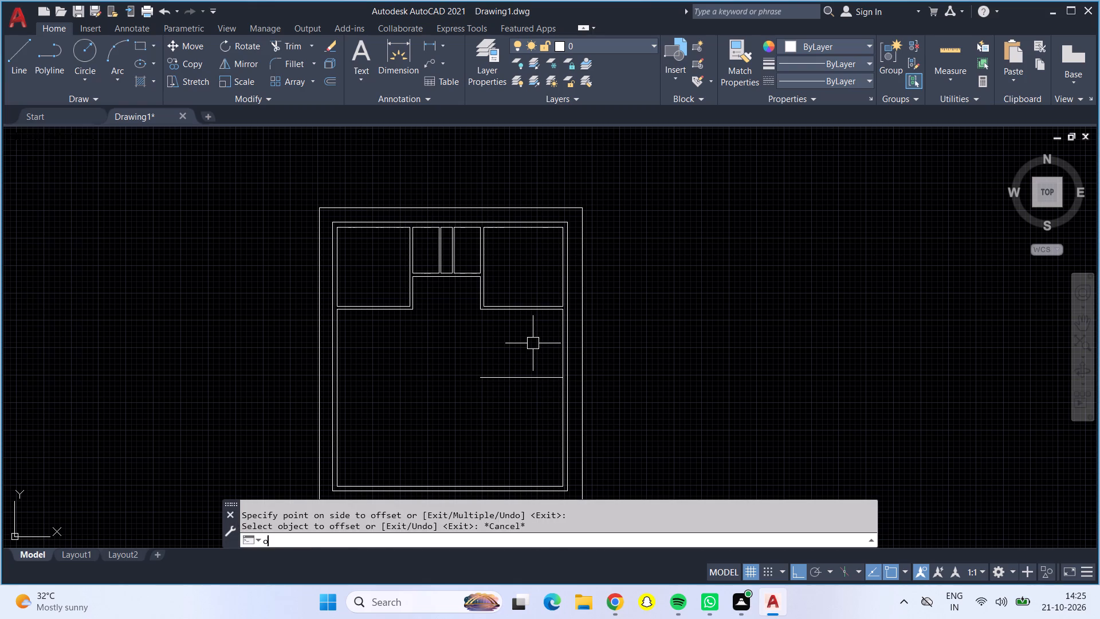
pyautogui.press('Return')
pyautogui.write("12'")
pyautogui.press('Return')
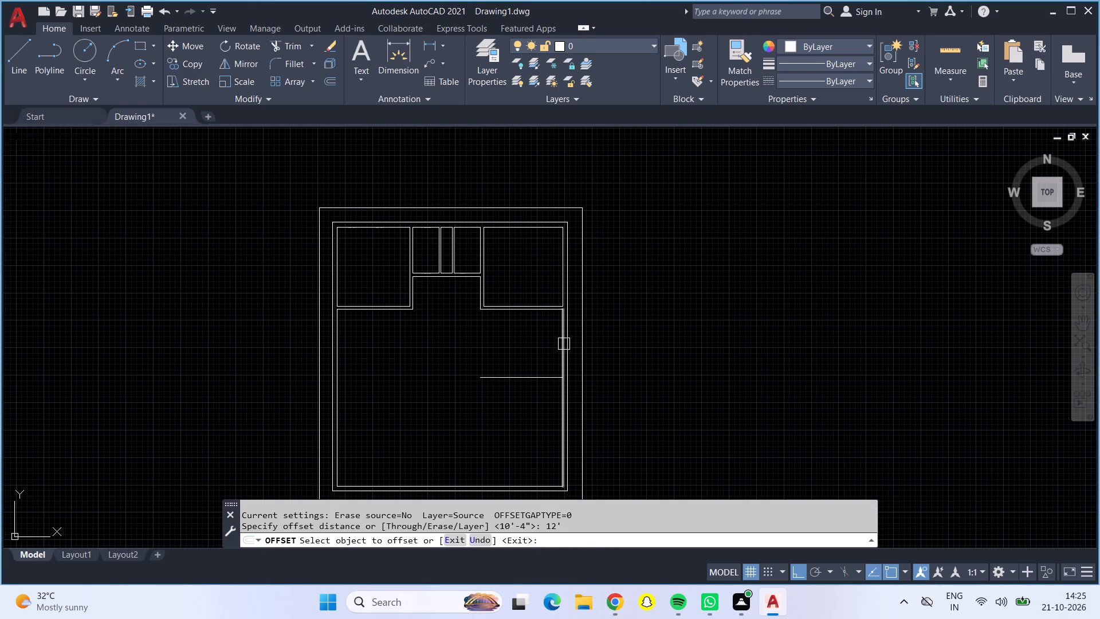
pyautogui.click(560, 345)
pyautogui.click(469, 337)
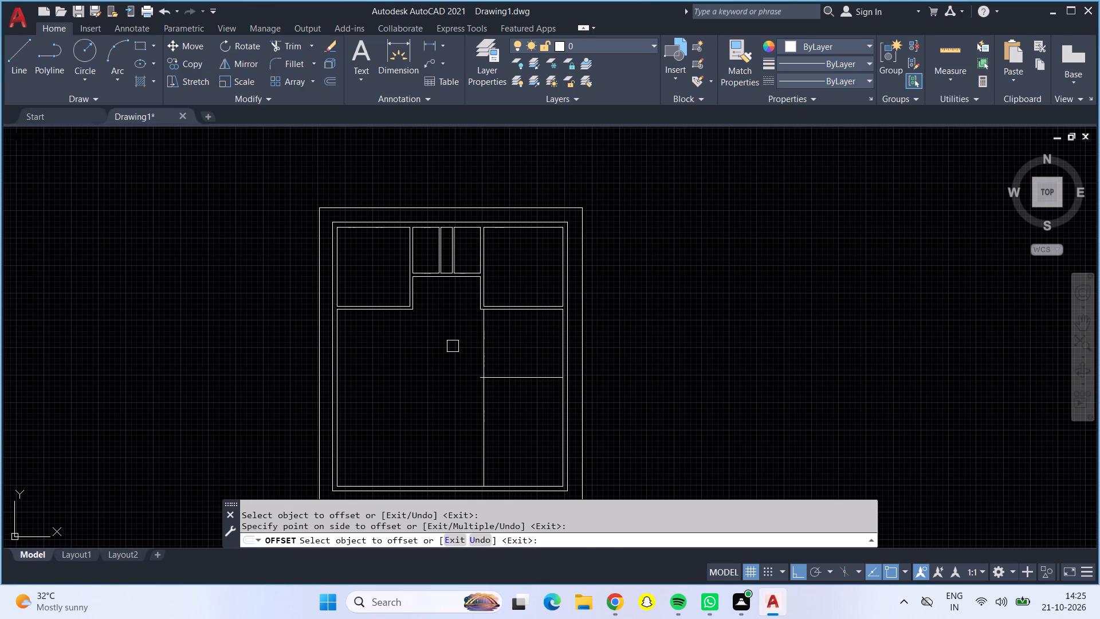
pyautogui.press('Escape')
# Give the two new room lines 6" wall thickness by offsetting the vertical one leftward and the horizontal one downward.
pyautogui.press('o')
pyautogui.press('Return')
pyautogui.write('6"')
pyautogui.press('Return')
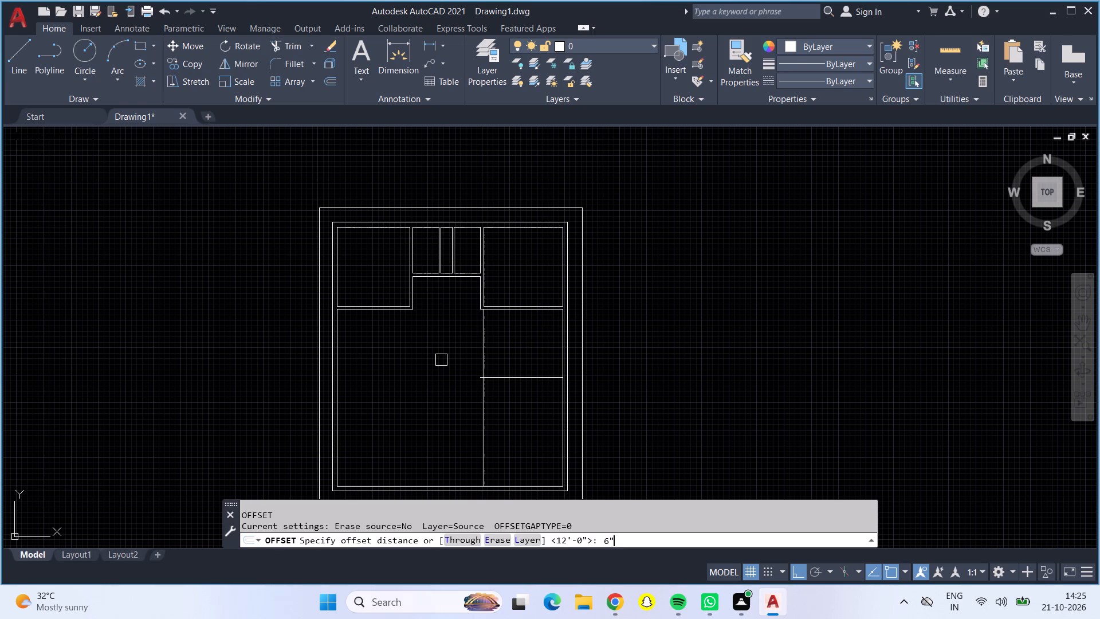
pyautogui.click(488, 335)
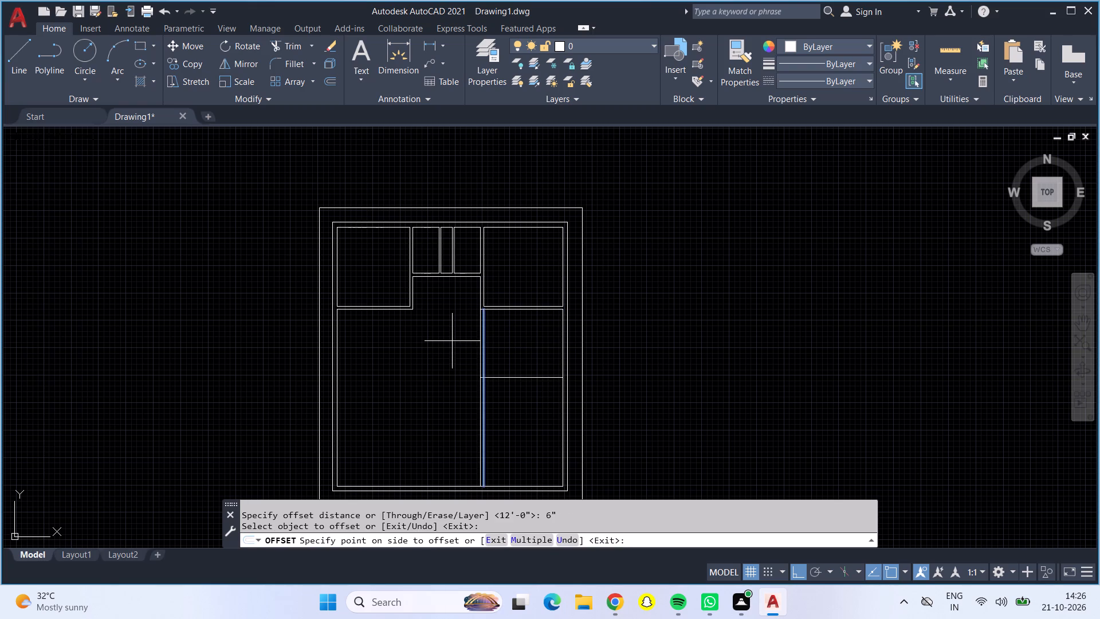
pyautogui.click(452, 341)
pyautogui.click(517, 379)
pyautogui.click(516, 399)
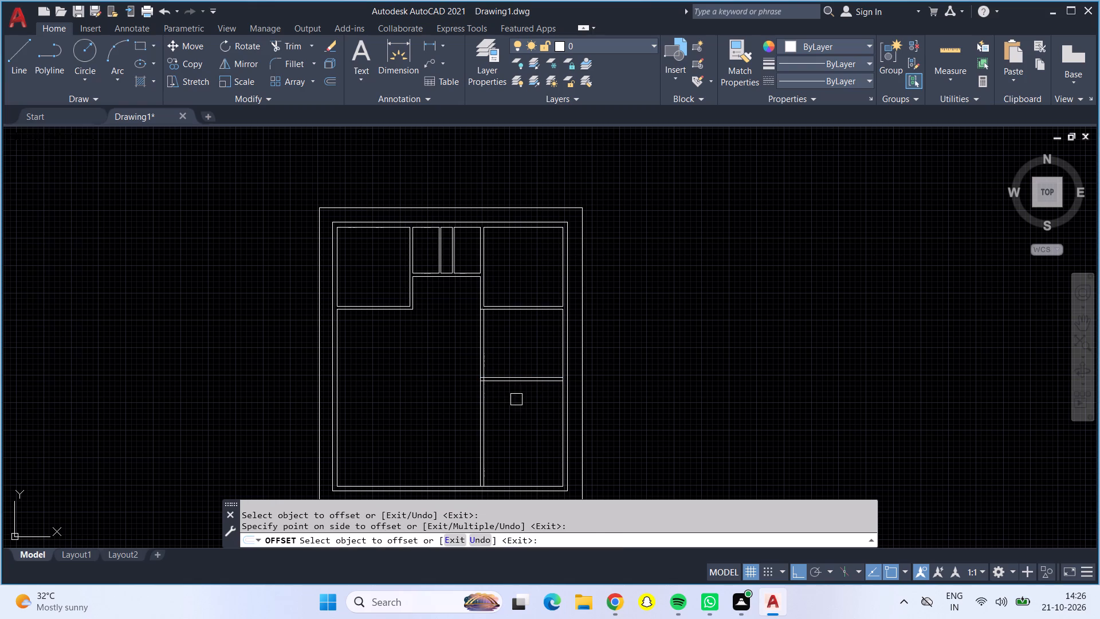
pyautogui.press('Escape')
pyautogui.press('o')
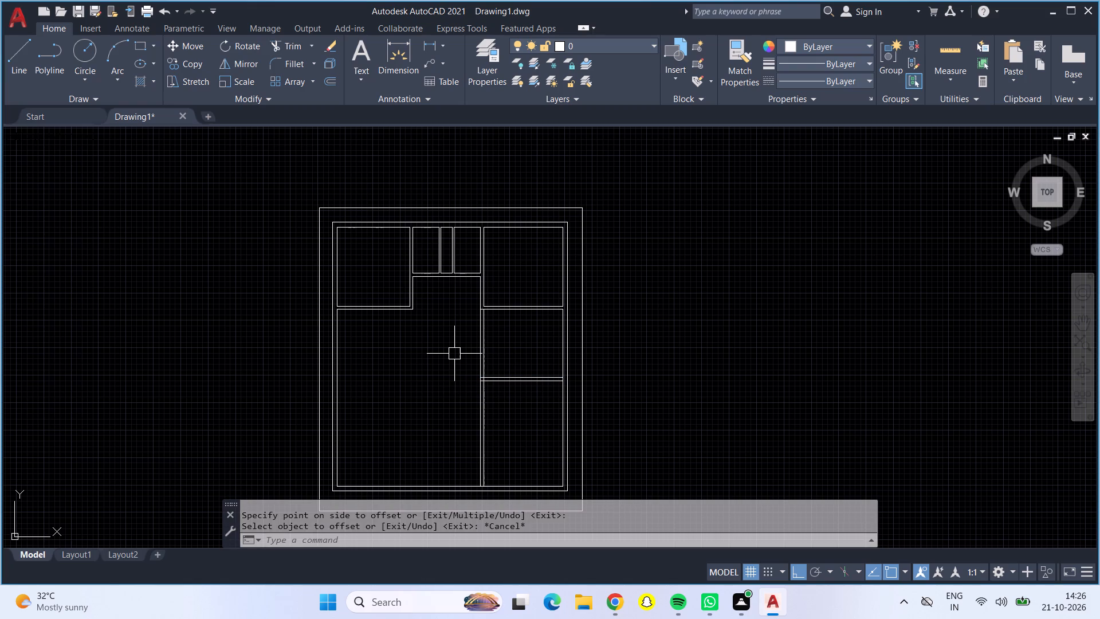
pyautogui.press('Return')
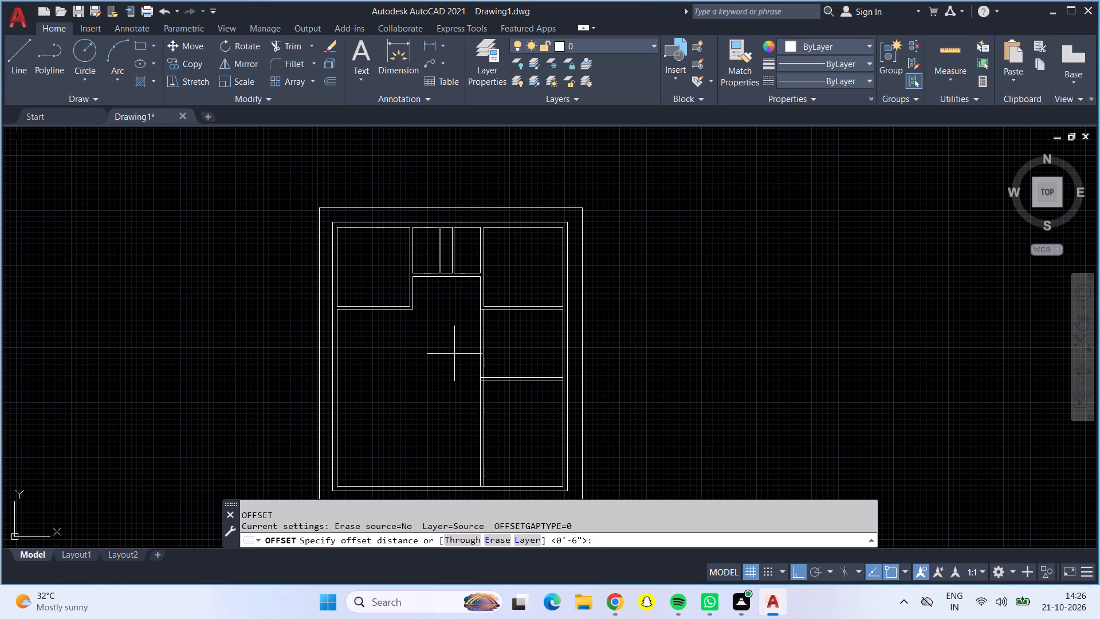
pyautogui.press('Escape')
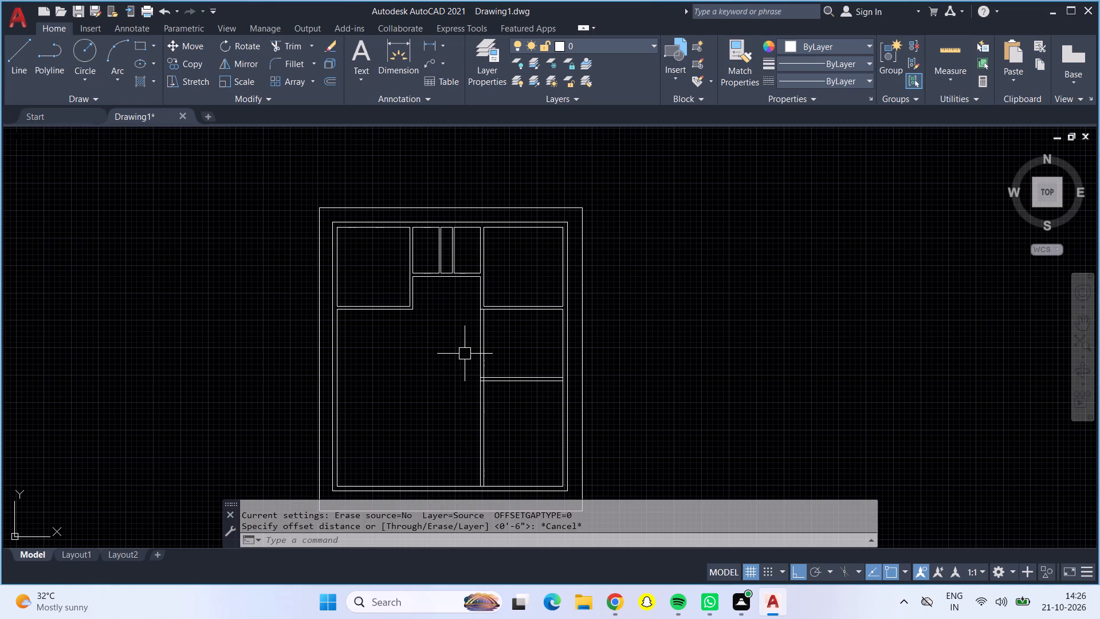
# Offset the left line of the new 6" vertical wall 7' to the left into the large open space.
pyautogui.scroll(-1, 453, 352)
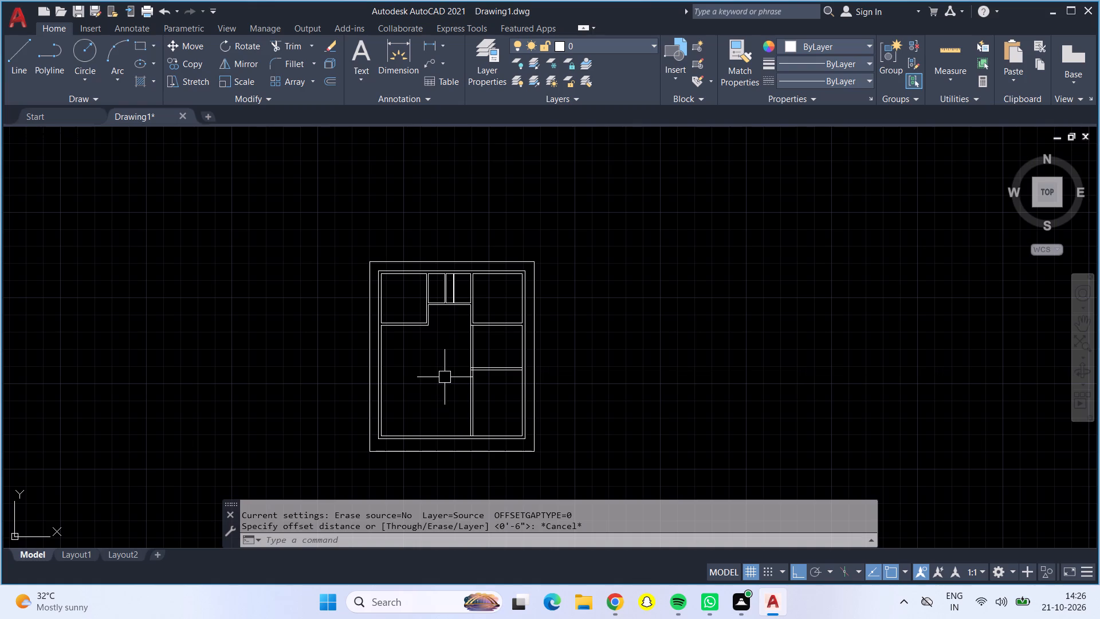
pyautogui.moveTo(446, 377); pyautogui.dragTo(484, 379, button='middle')
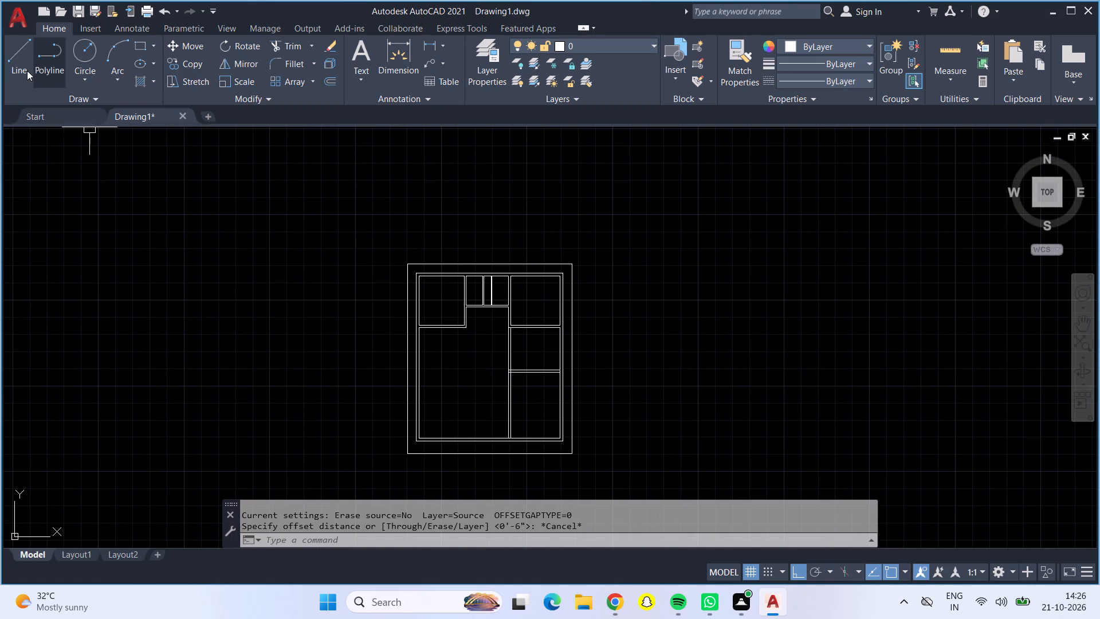
pyautogui.scroll(2, 480, 358)
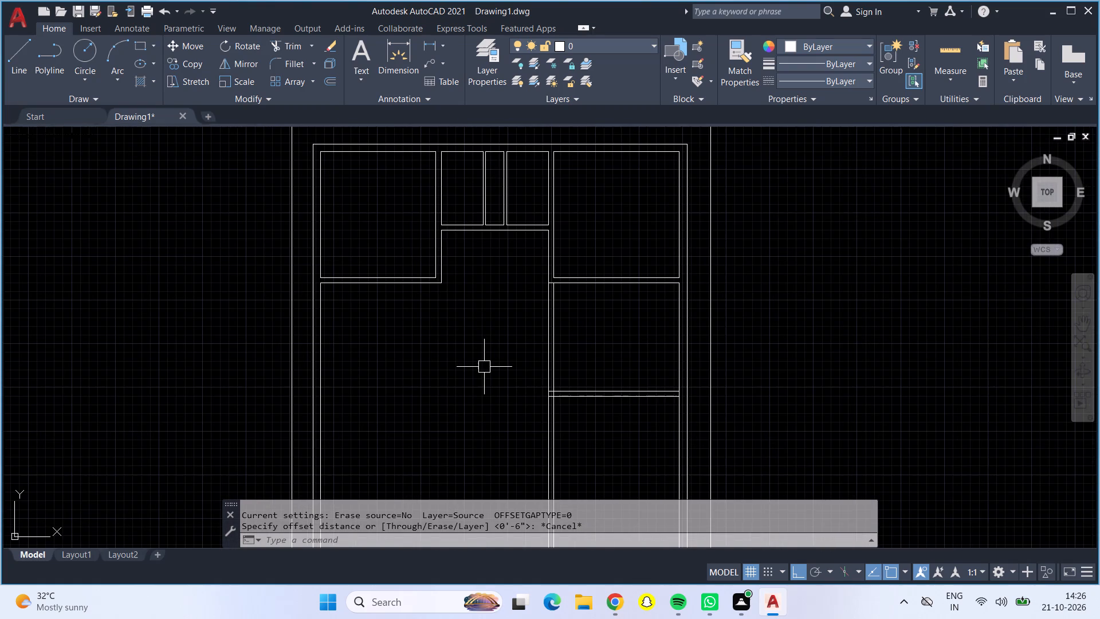
pyautogui.moveTo(488, 367); pyautogui.dragTo(545, 377, button='middle')
pyautogui.press('Escape')
pyautogui.press('o')
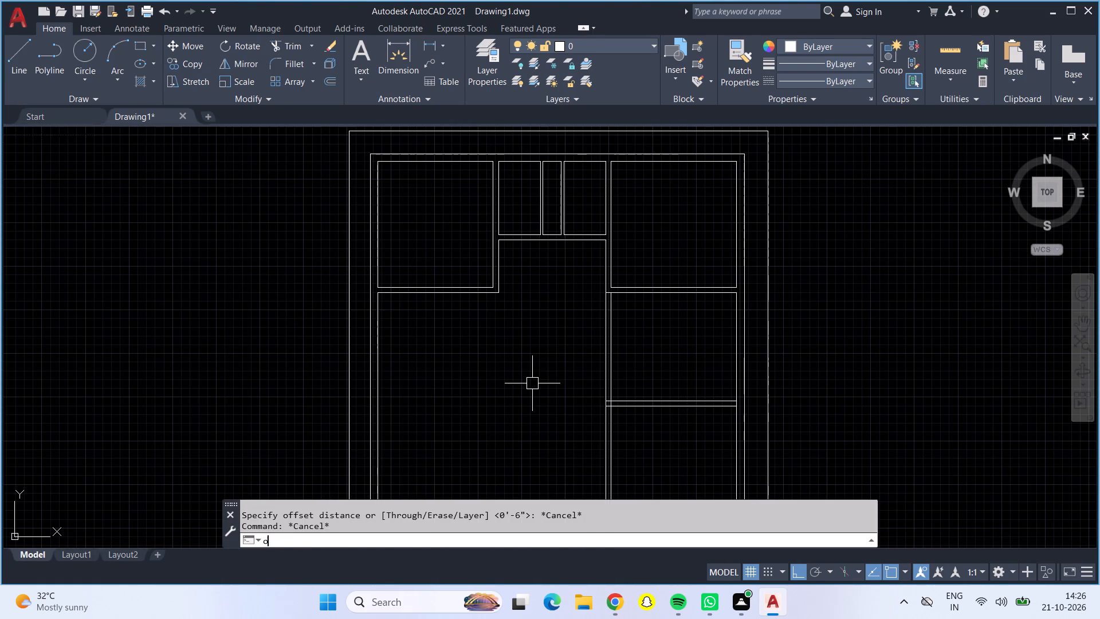
pyautogui.press('Return')
pyautogui.write("7'")
pyautogui.press('Return')
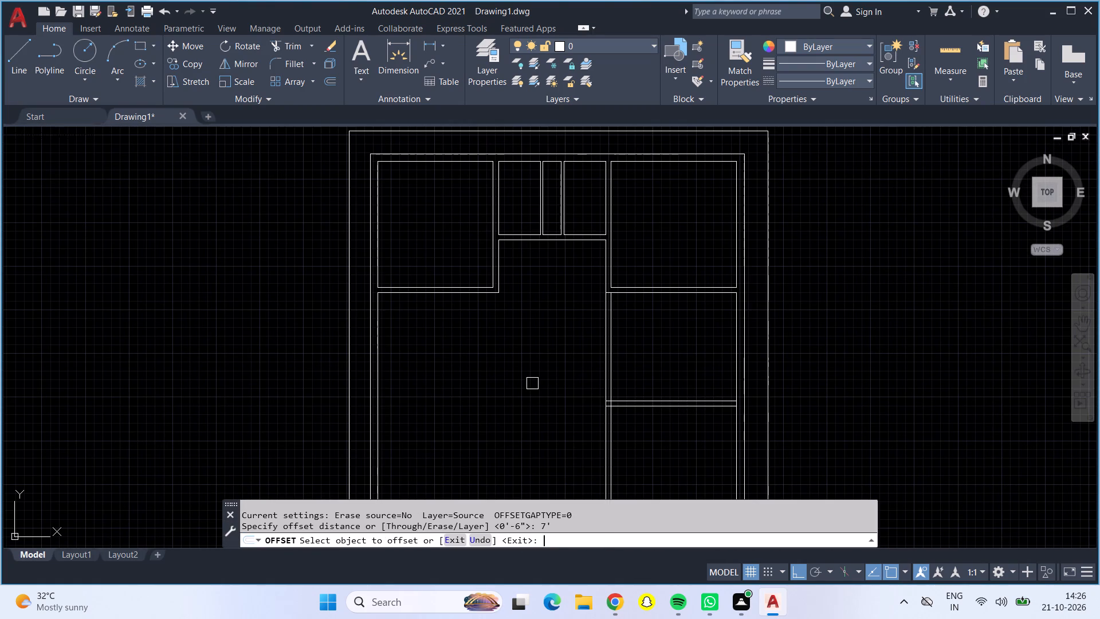
pyautogui.click(602, 376)
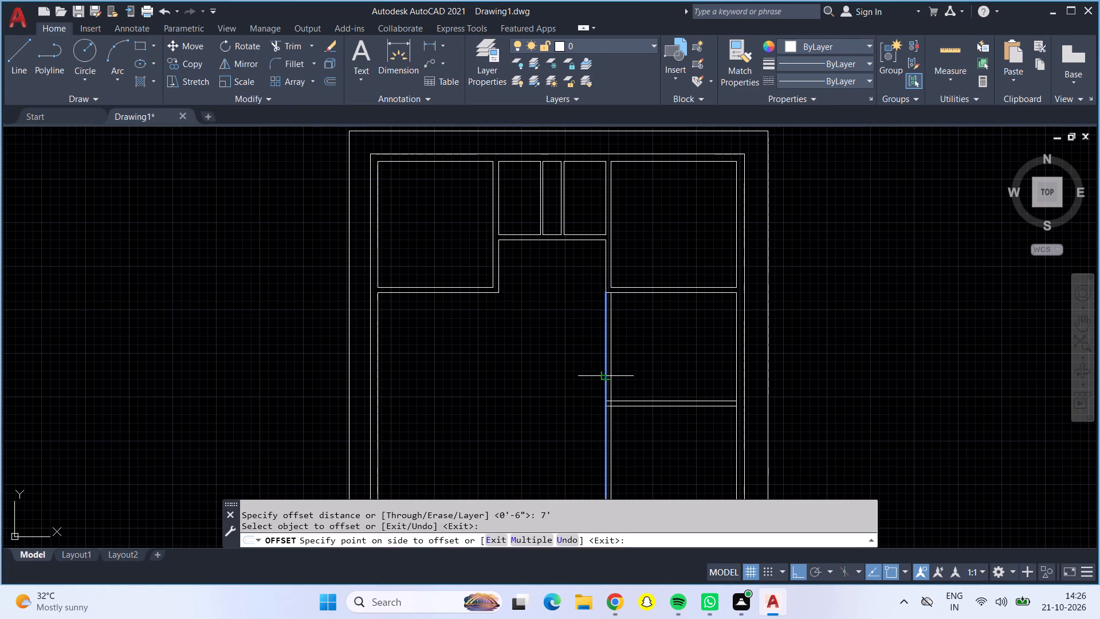
pyautogui.click(483, 381)
pyautogui.press('Escape')
# Offset the new vertical line 6" to the left to form a second wall.
pyautogui.press('o')
pyautogui.press('Return')
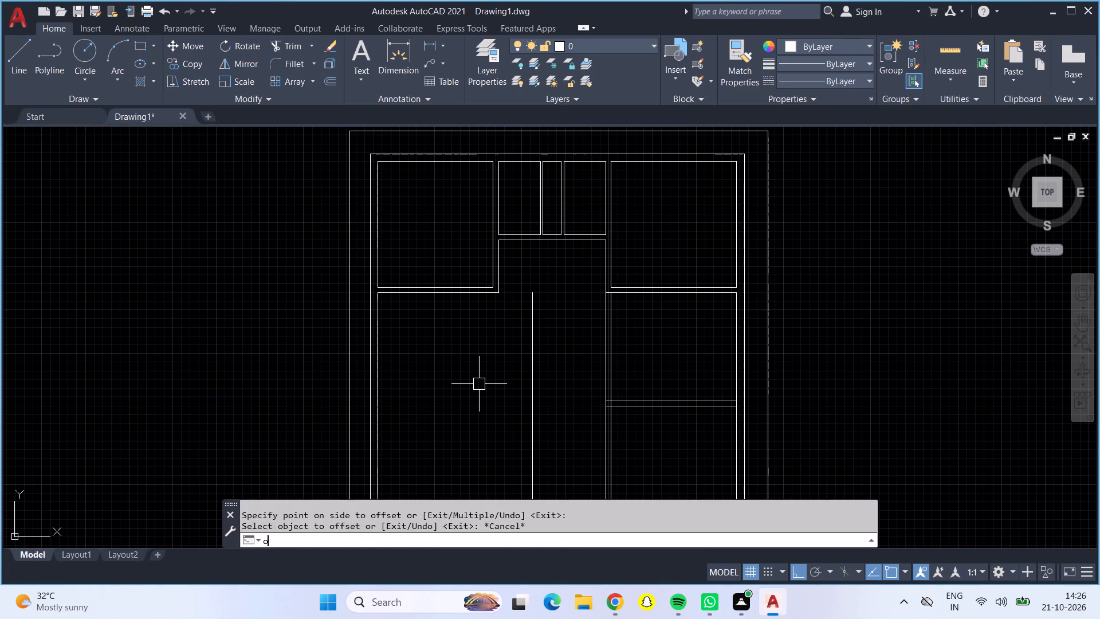
pyautogui.write('6"')
pyautogui.press('Return')
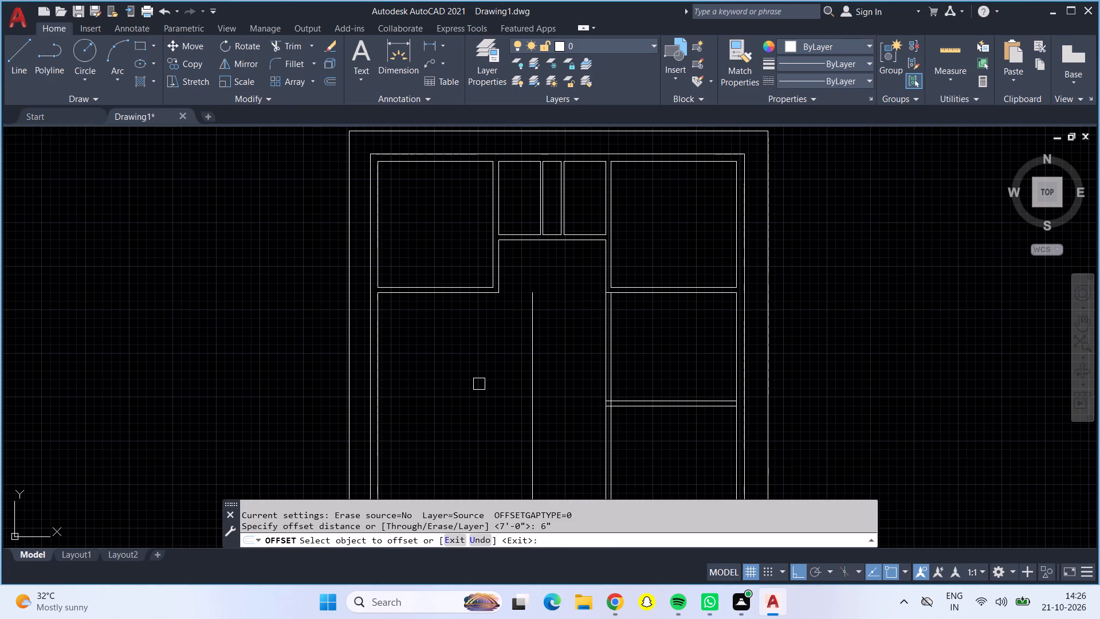
pyautogui.moveTo(531, 378); pyautogui.dragTo(524, 379)
pyautogui.click(471, 380)
pyautogui.press('Escape')
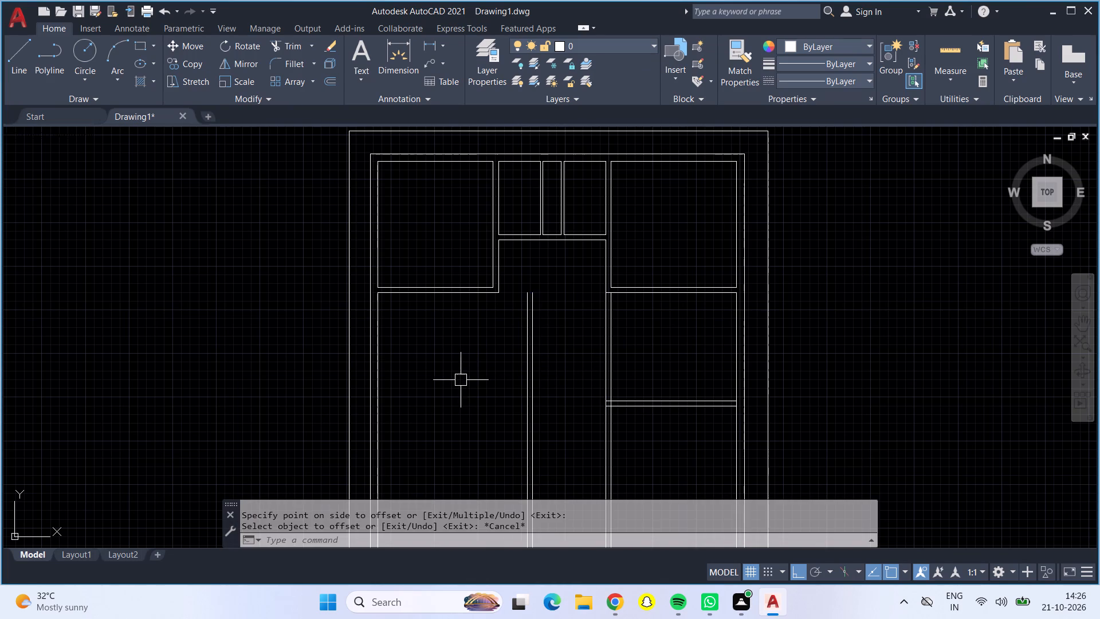
# Draw a line continuing the right room's 6" horizontal wall's upper edge leftward to the far line of the second vertical wall.
pyautogui.click(17, 62)
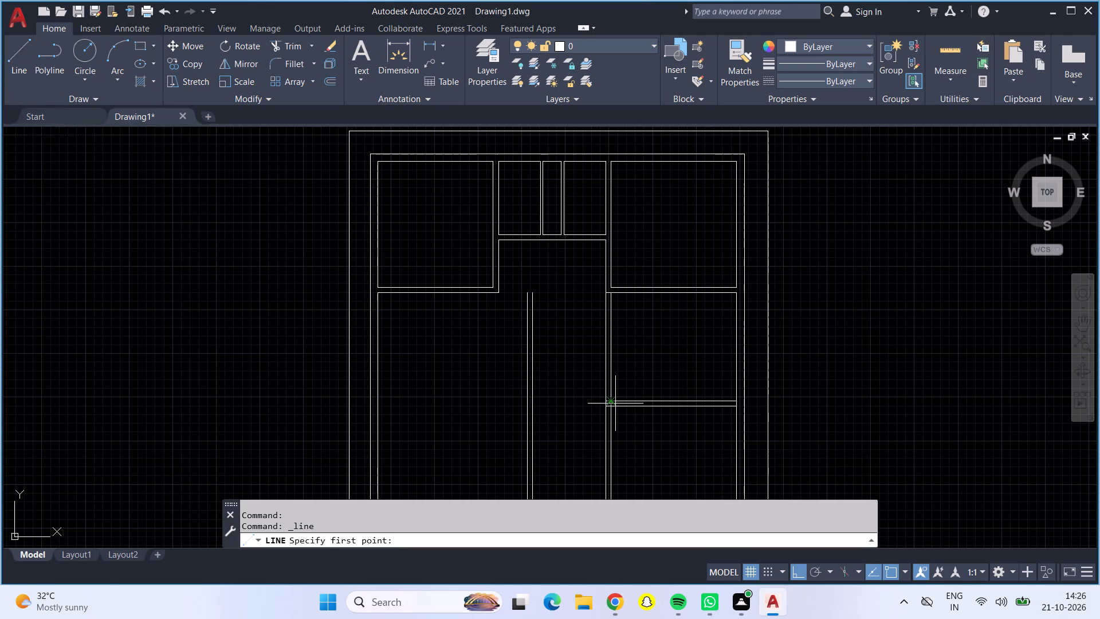
pyautogui.scroll(3, 583, 398)
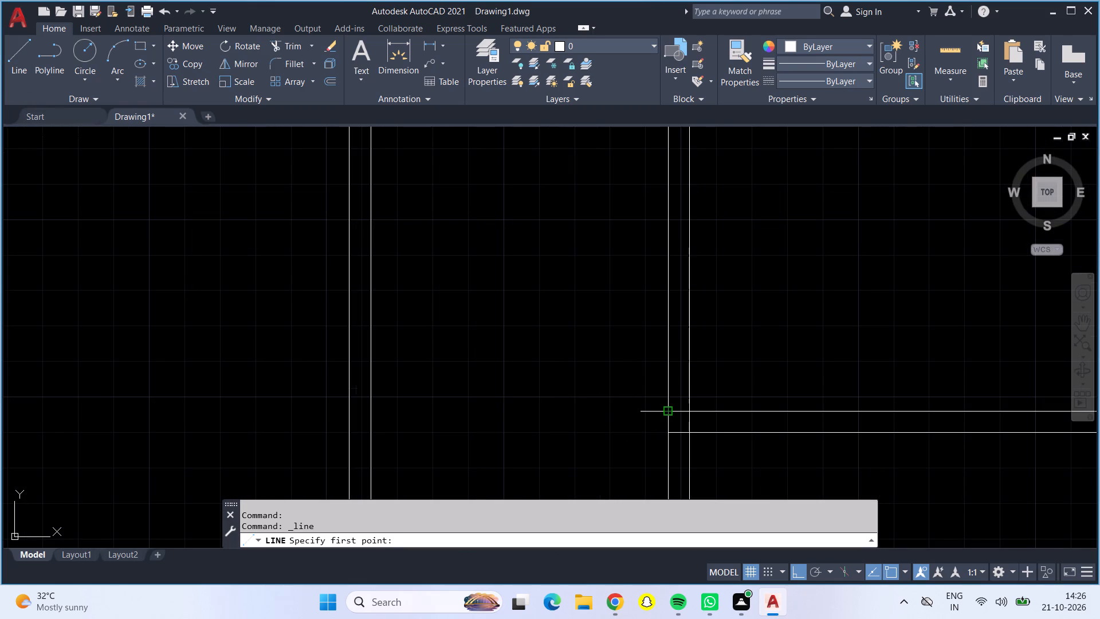
pyautogui.moveTo(667, 413); pyautogui.dragTo(614, 412)
pyautogui.click(347, 413)
pyautogui.press('Escape')
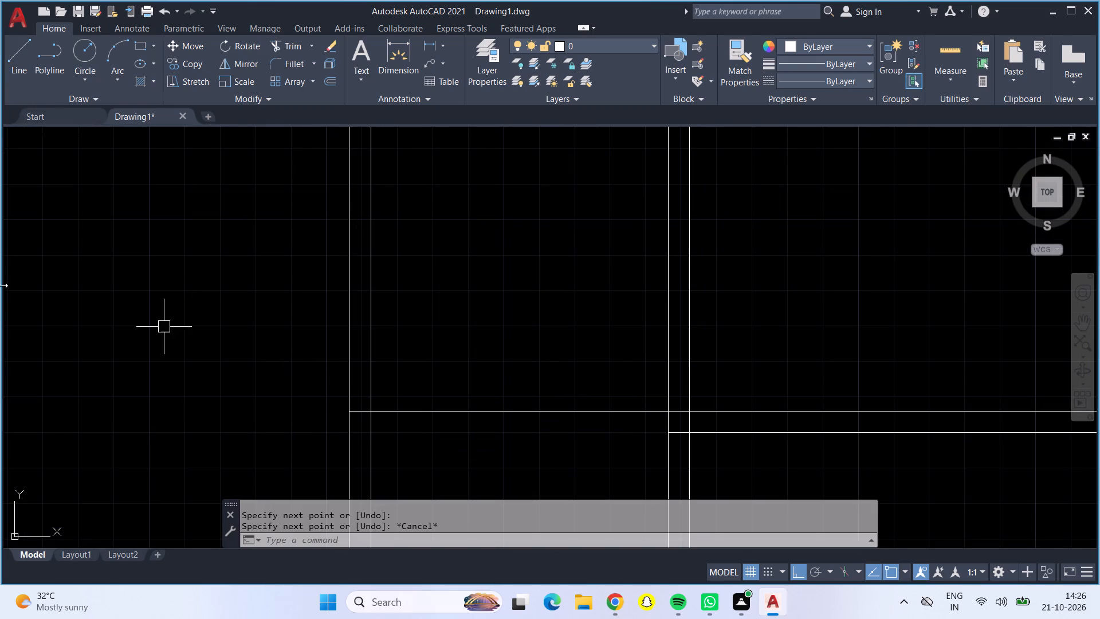
# Draw a line continuing the right room's 6" horizontal wall's lower edge leftward to the far line of the second vertical wall.
pyautogui.click(13, 49)
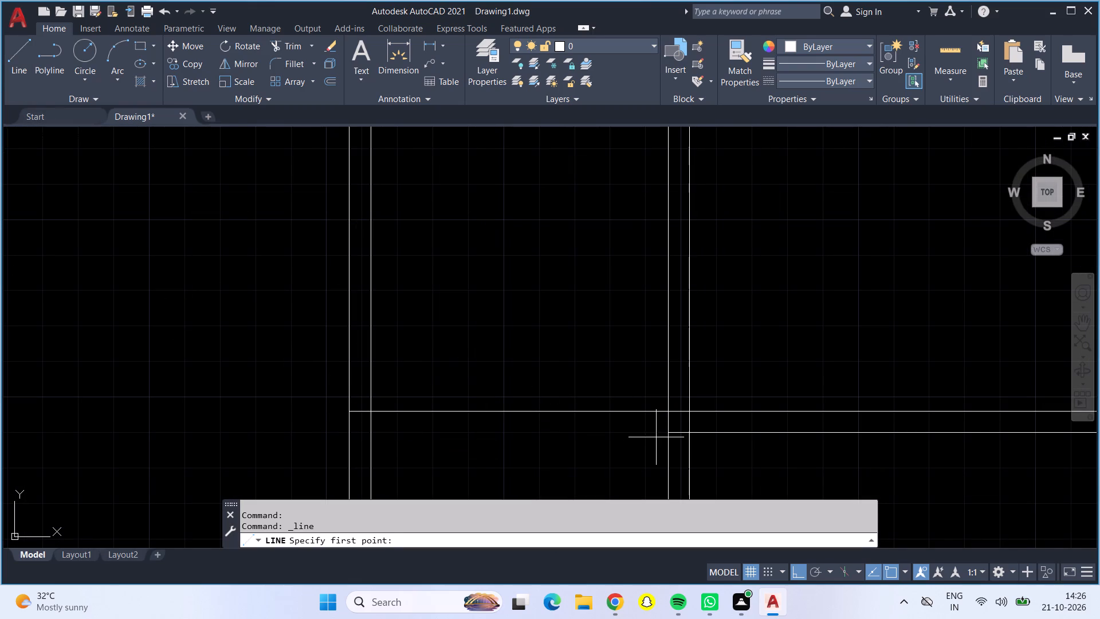
pyautogui.moveTo(672, 434); pyautogui.dragTo(631, 430)
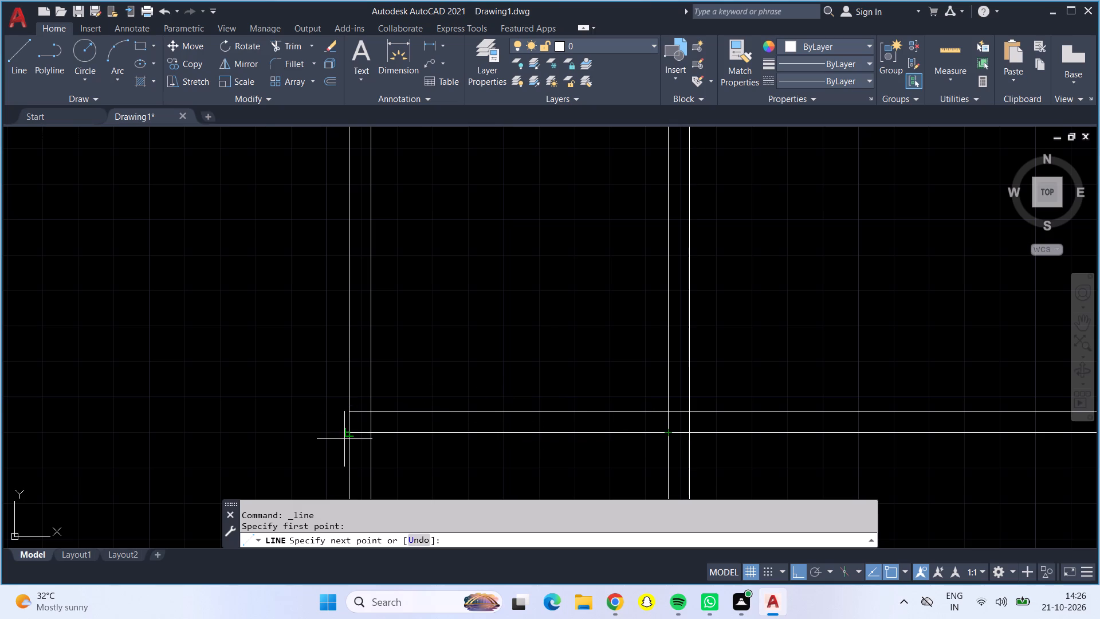
pyautogui.click(348, 429)
pyautogui.scroll(-1, 403, 430)
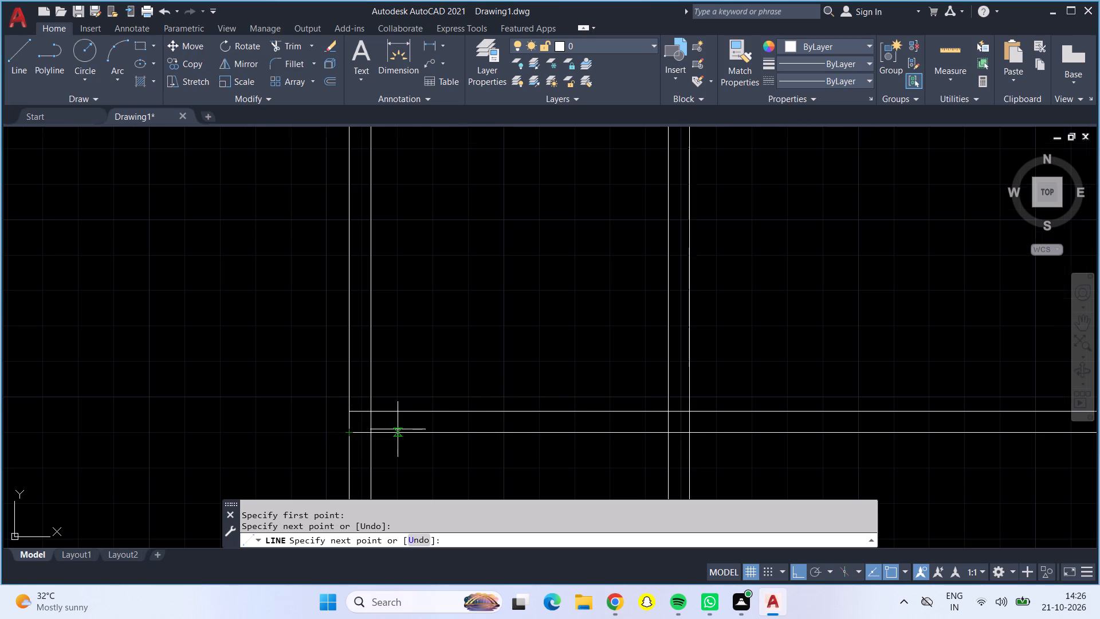
pyautogui.scroll(-1, 399, 429)
pyautogui.press('Escape')
pyautogui.moveTo(439, 452); pyautogui.dragTo(466, 424, button='middle')
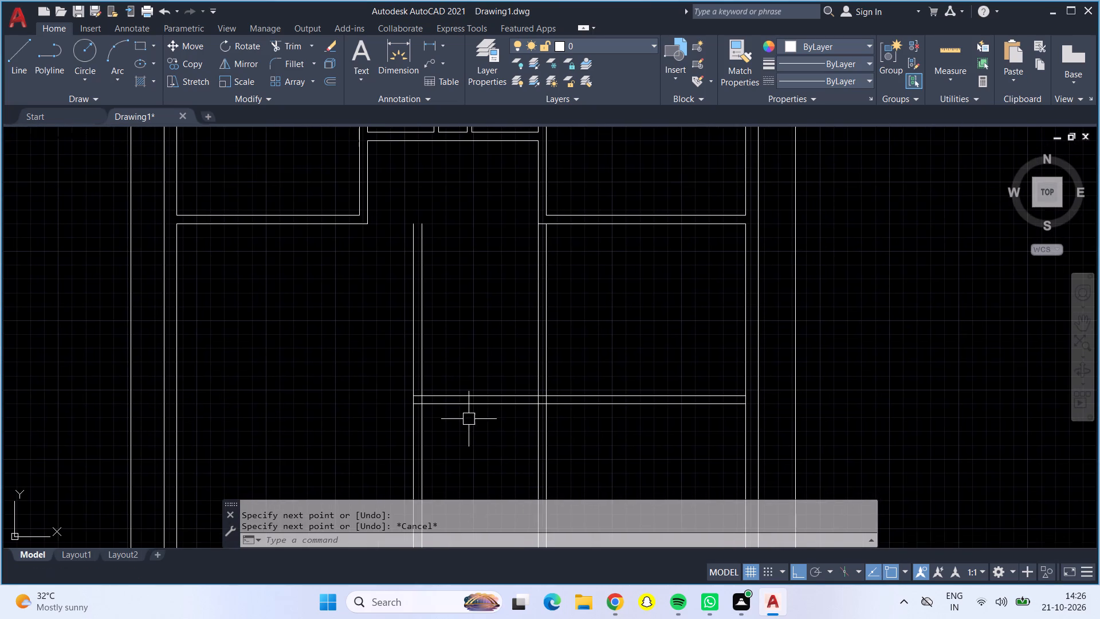
# Trim away both lines of the second vertical wall above the horizontal wall.
pyautogui.click(286, 47)
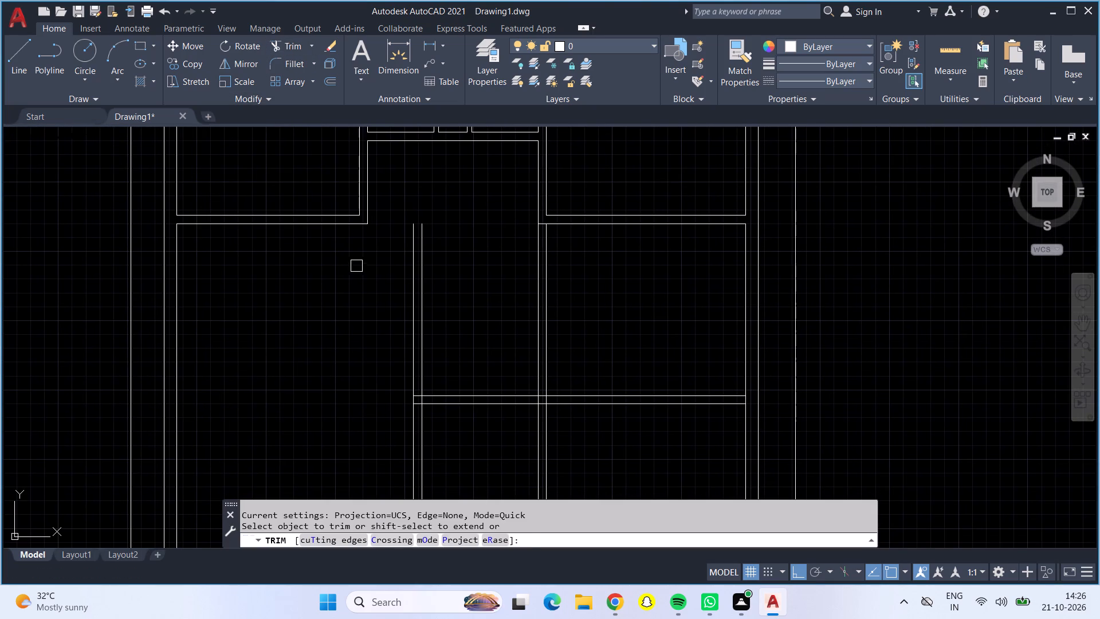
pyautogui.moveTo(362, 268); pyautogui.dragTo(461, 279)
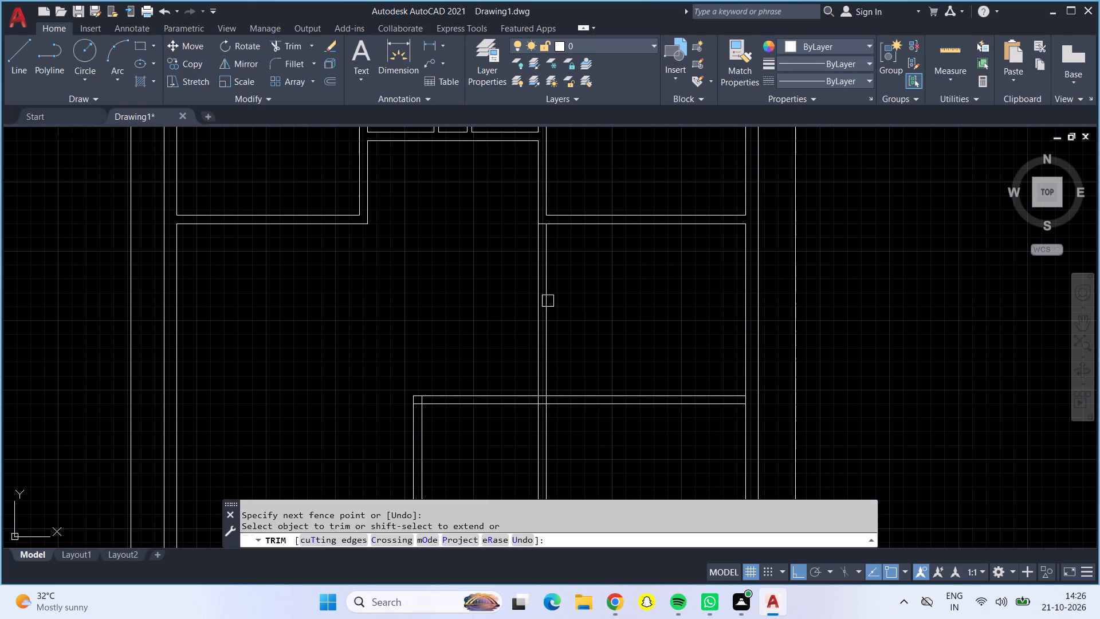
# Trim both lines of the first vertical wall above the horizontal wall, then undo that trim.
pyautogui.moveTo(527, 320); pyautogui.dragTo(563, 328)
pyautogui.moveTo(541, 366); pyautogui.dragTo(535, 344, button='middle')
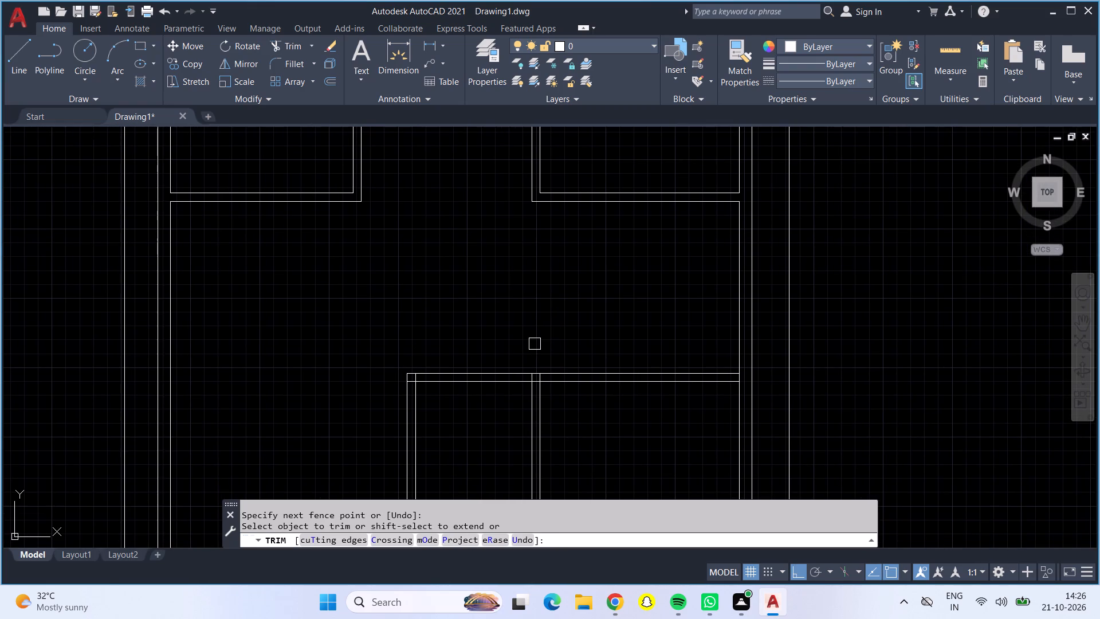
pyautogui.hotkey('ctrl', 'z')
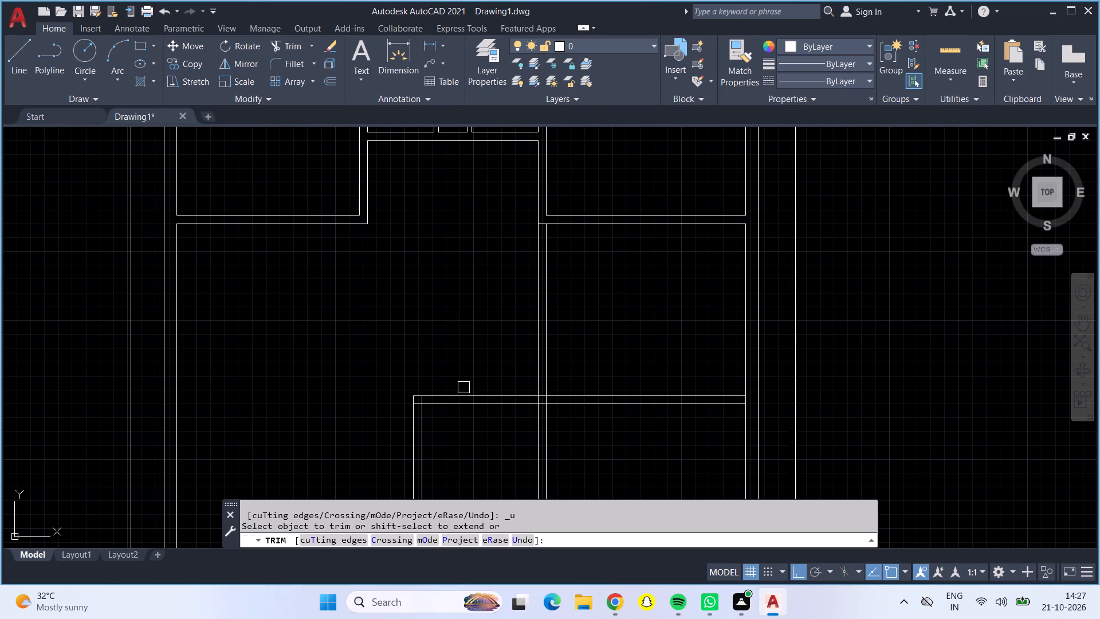
# Trim the overlapping line ends inside the corner where the second vertical wall meets the horizontal wall.
pyautogui.scroll(4, 411, 401)
pyautogui.click(433, 424)
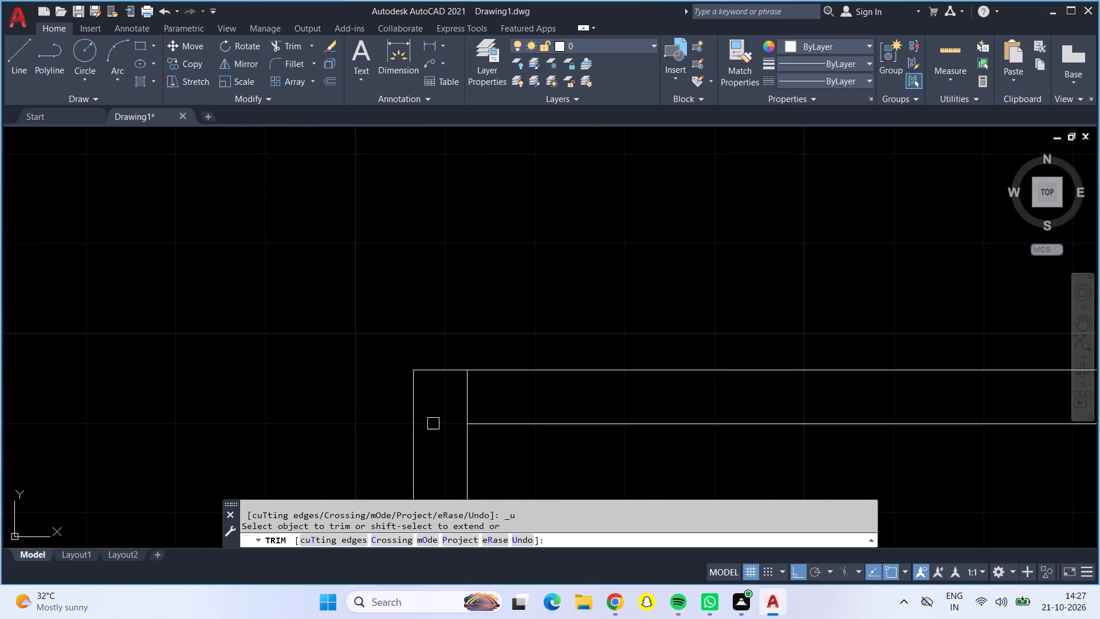
pyautogui.click(466, 399)
pyautogui.scroll(-2, 466, 399)
pyautogui.scroll(-1, 483, 458)
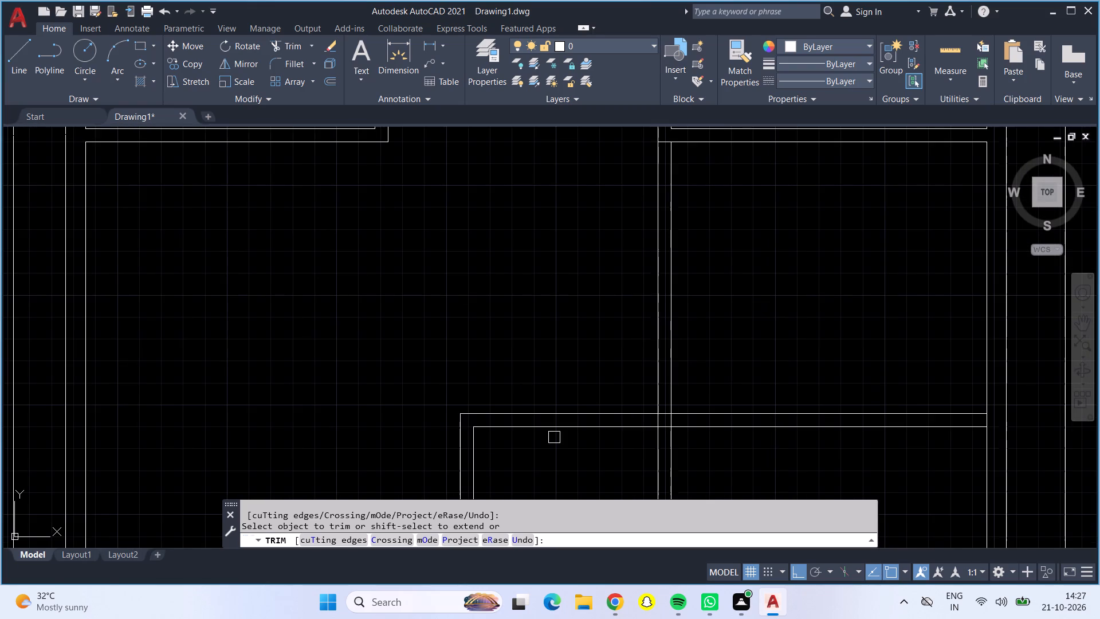
# Trim the line segments inside the crossing of the first vertical wall and the horizontal wall to open the junction.
pyautogui.scroll(3, 681, 416)
pyautogui.moveTo(561, 431); pyautogui.dragTo(594, 431)
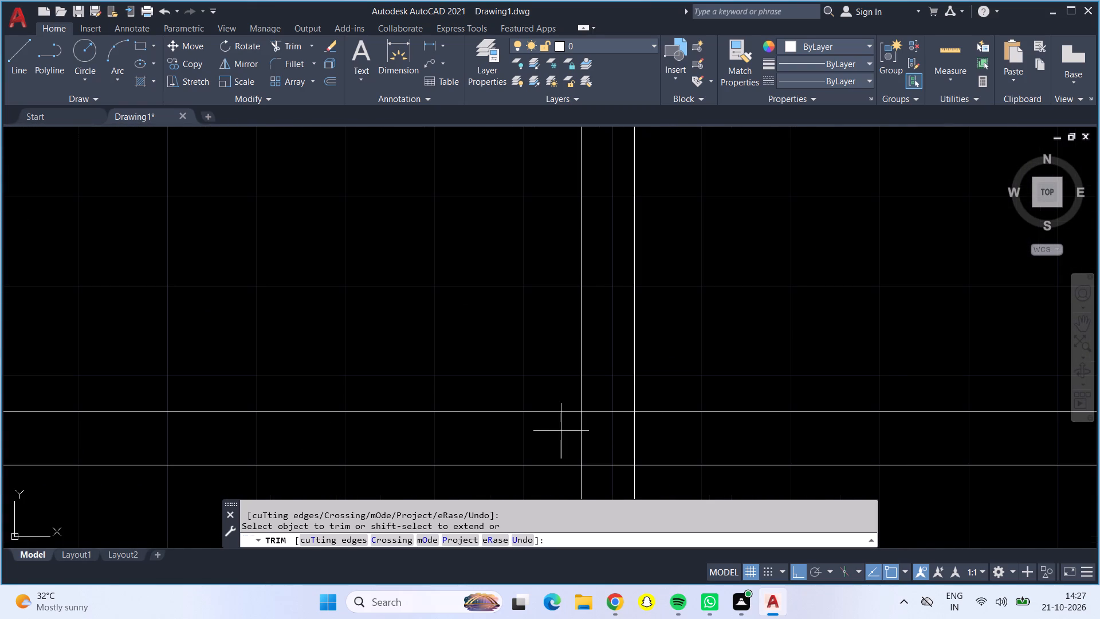
pyautogui.moveTo(594, 431); pyautogui.dragTo(643, 440)
pyautogui.click(594, 465)
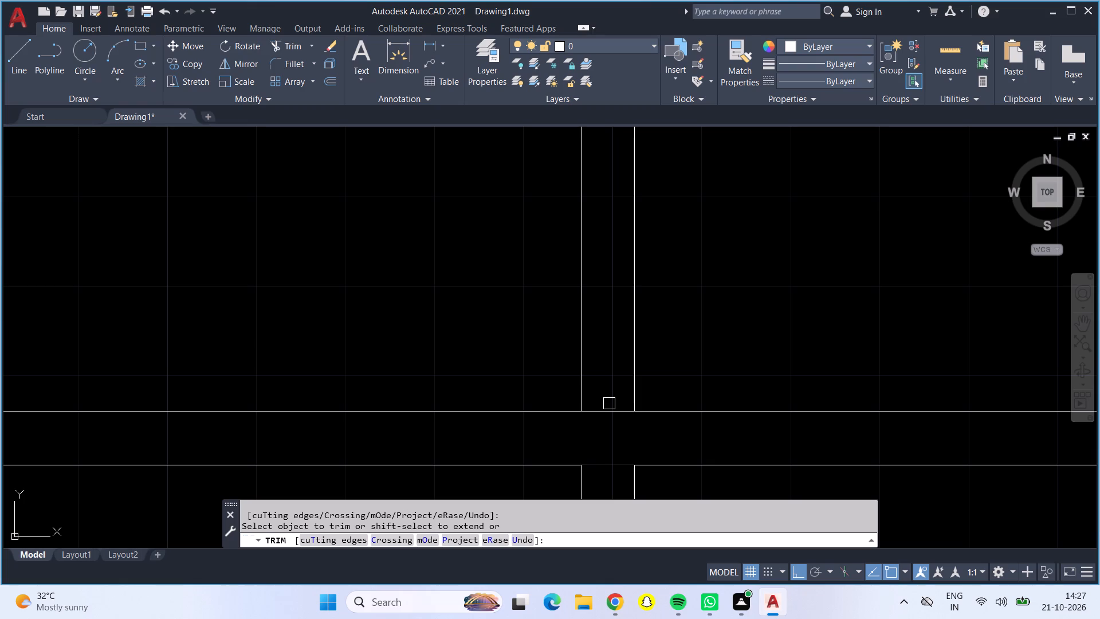
pyautogui.click(609, 410)
# Offset the left outer wall's inner line 10' to the right into the large open space.
pyautogui.scroll(-2, 609, 412)
pyautogui.scroll(-2, 551, 464)
pyautogui.moveTo(551, 464); pyautogui.dragTo(541, 376, button='middle')
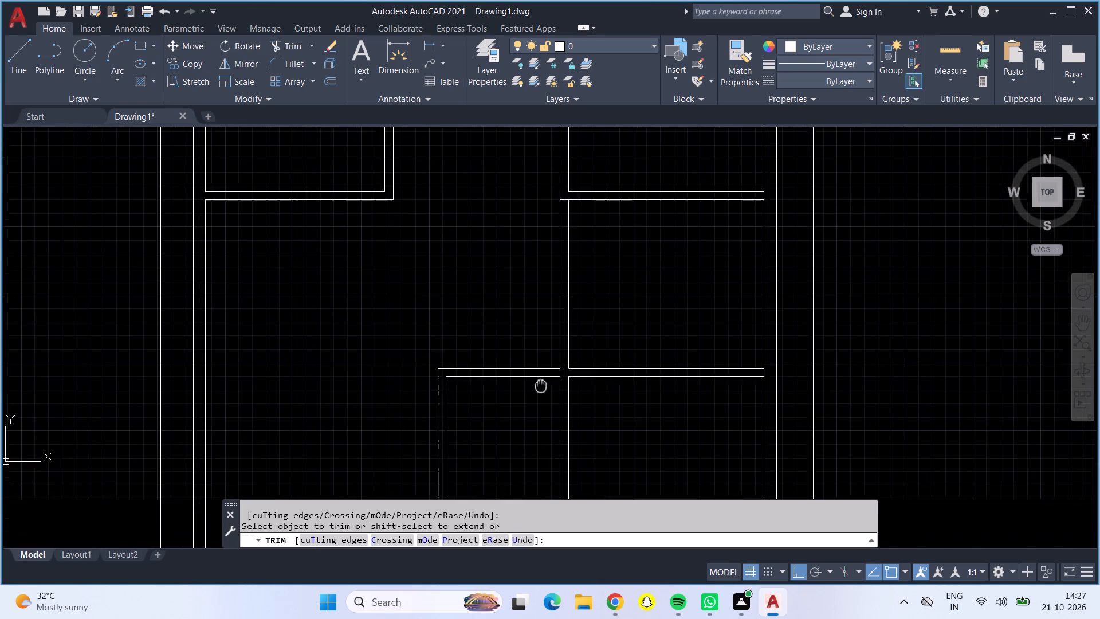
pyautogui.moveTo(541, 376); pyautogui.dragTo(540, 329, button='middle')
pyautogui.moveTo(518, 406); pyautogui.dragTo(534, 363, button='middle')
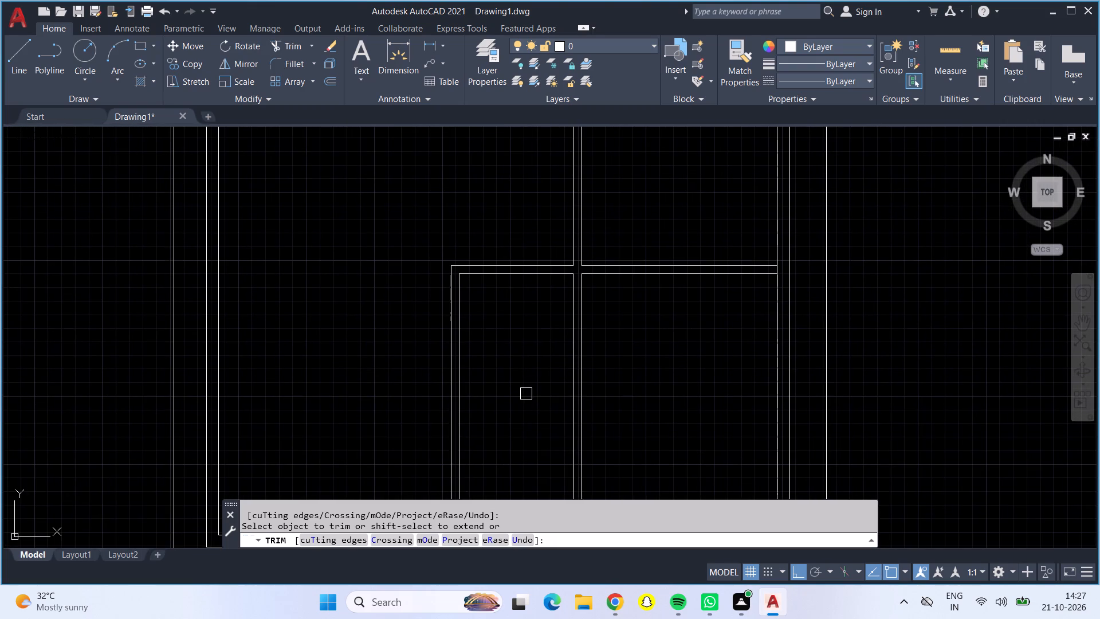
pyautogui.middleClick(526, 394)
pyautogui.moveTo(520, 368); pyautogui.dragTo(520, 360, button='middle')
pyautogui.scroll(-1, 521, 362)
pyautogui.moveTo(521, 364); pyautogui.dragTo(534, 332, button='middle')
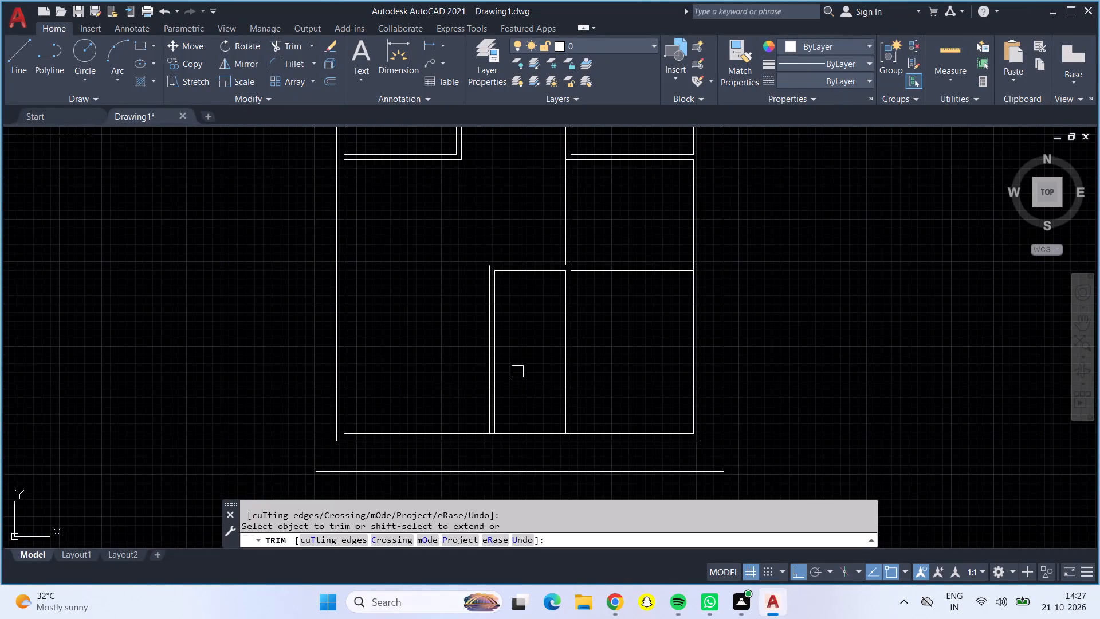
pyautogui.moveTo(438, 390); pyautogui.dragTo(532, 399, button='middle')
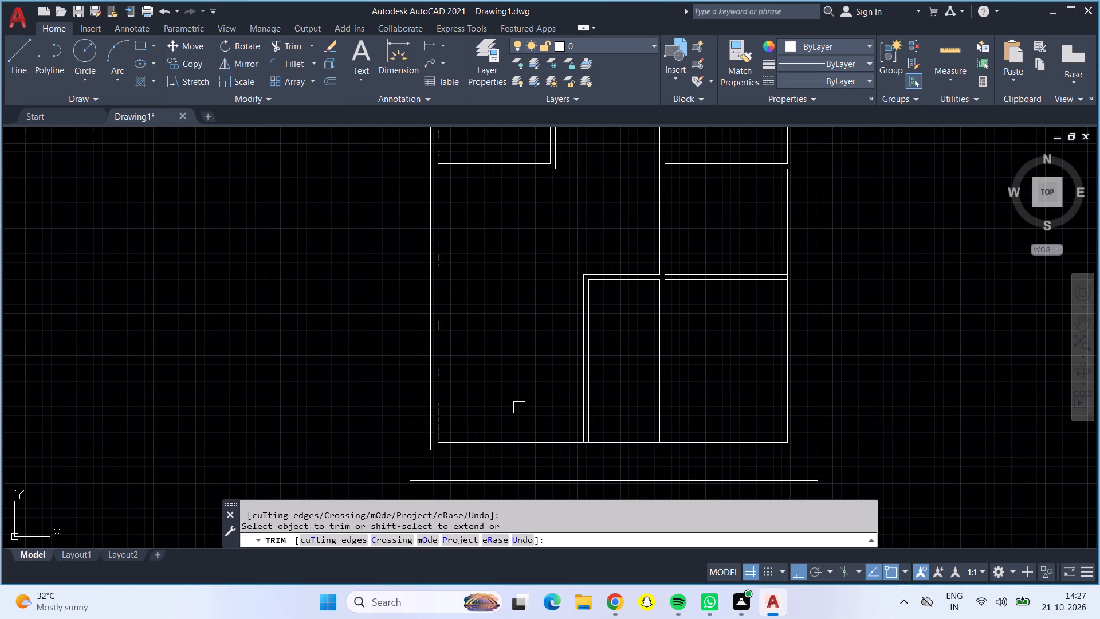
pyautogui.press('Escape')
pyautogui.press('o')
pyautogui.press('Return')
pyautogui.write("10'")
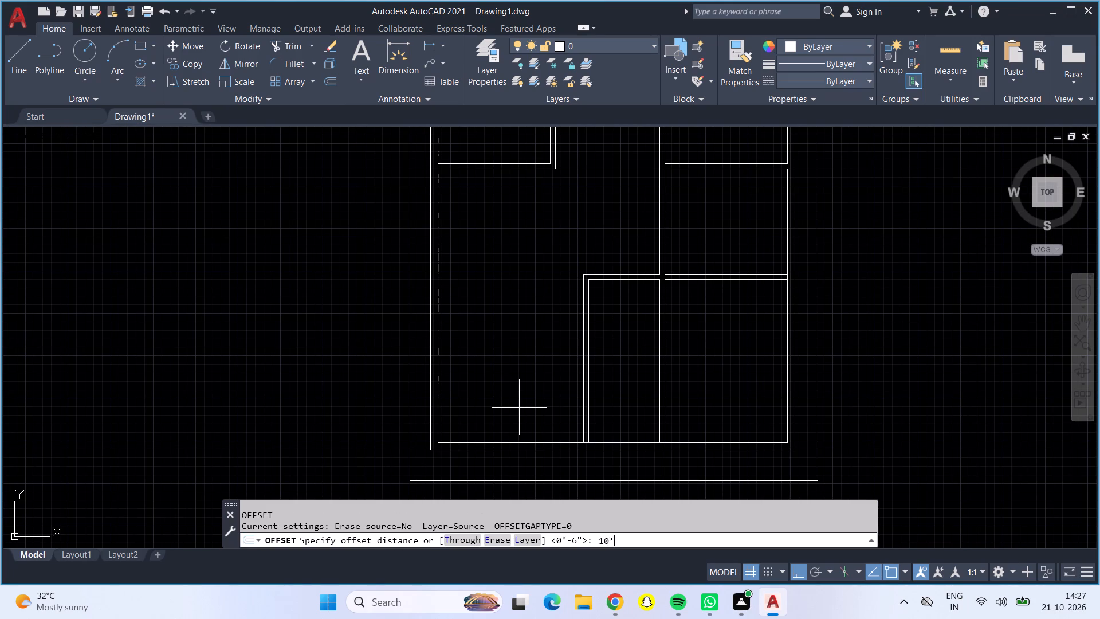
pyautogui.press('Return')
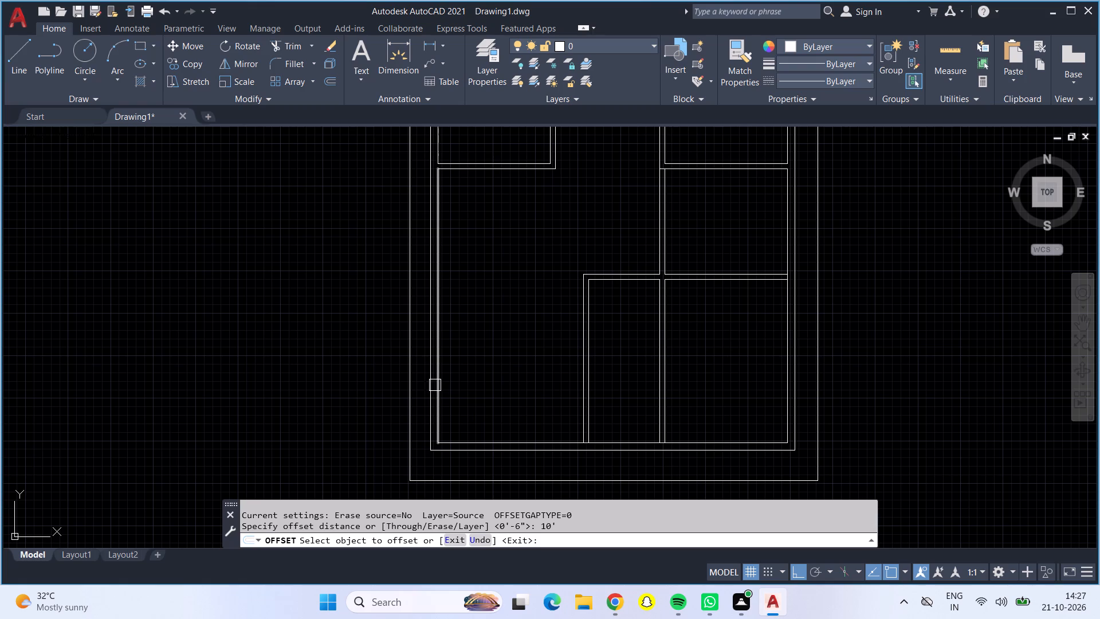
pyautogui.click(441, 387)
pyautogui.click(510, 396)
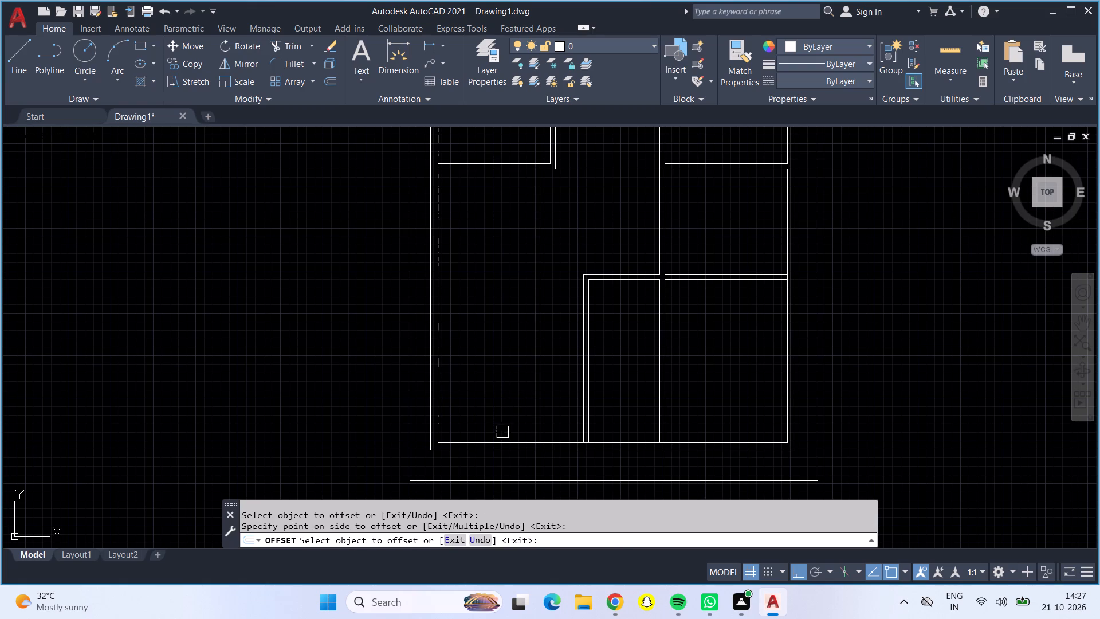
pyautogui.press('Escape')
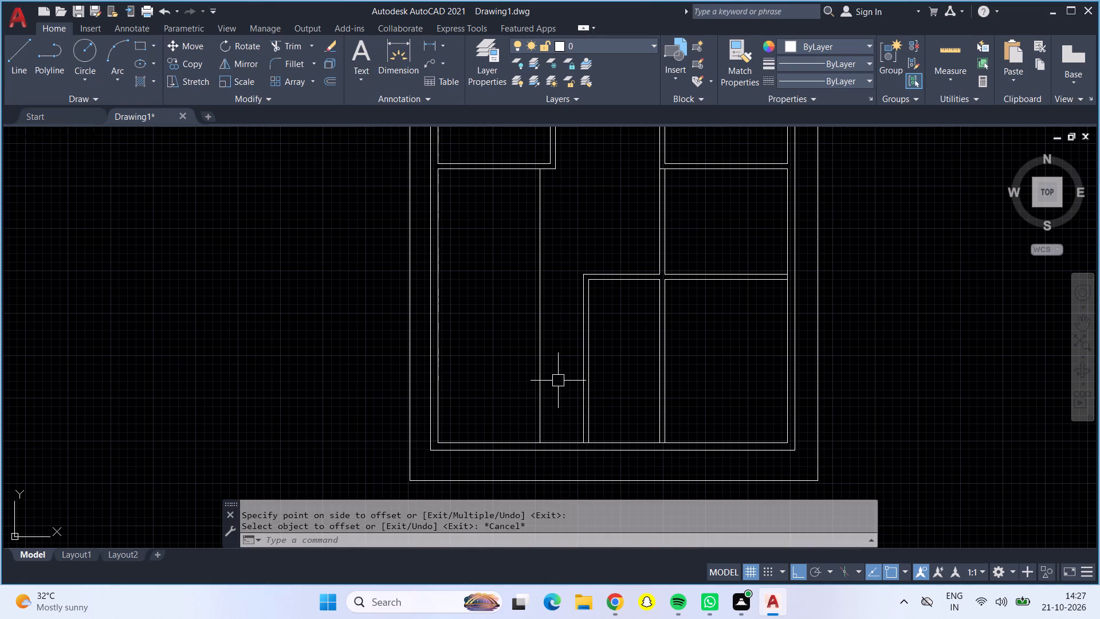
# Measure the gap between the new vertical line and the second vertical wall, and the size of the narrow room.
pyautogui.click(954, 53)
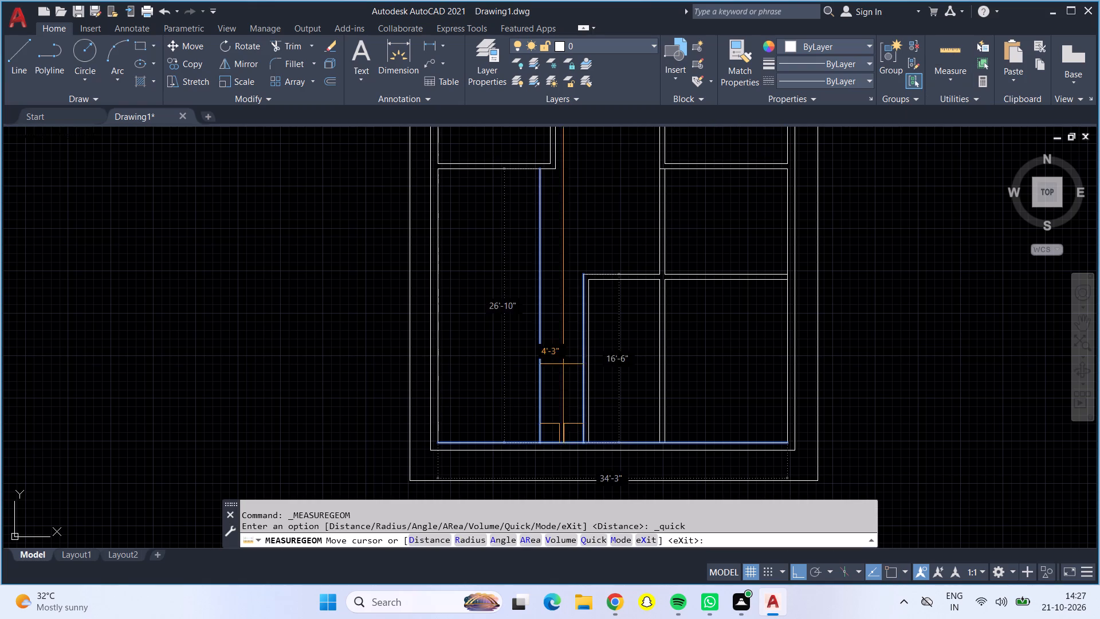
pyautogui.scroll(1, 567, 385)
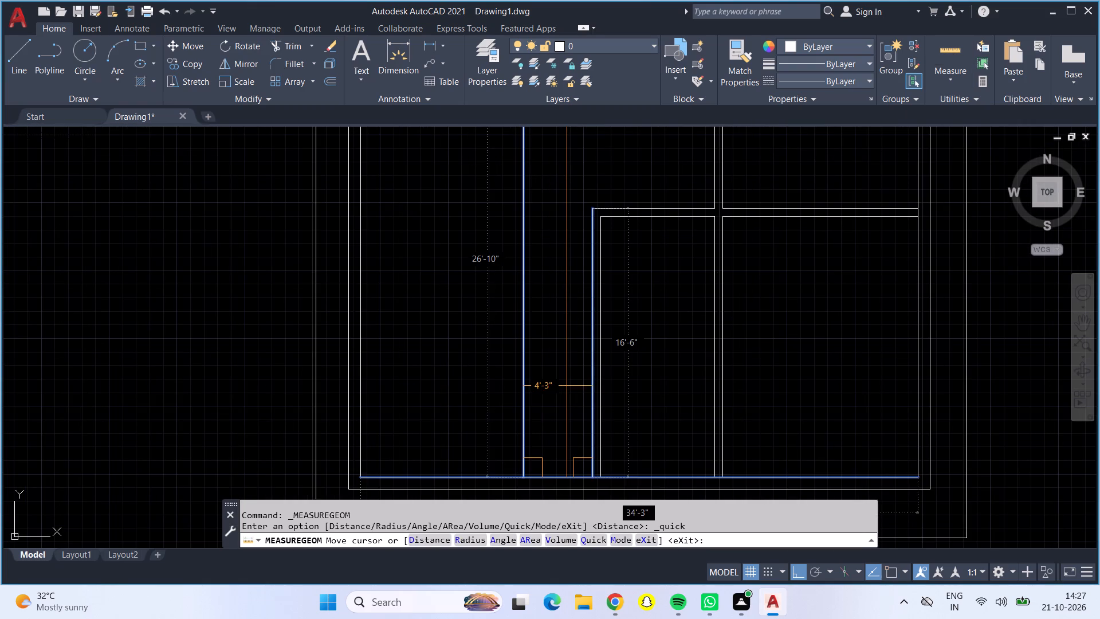
pyautogui.scroll(-1, 567, 387)
pyautogui.moveTo(567, 387); pyautogui.dragTo(573, 351, button='middle')
pyautogui.scroll(1, 579, 361)
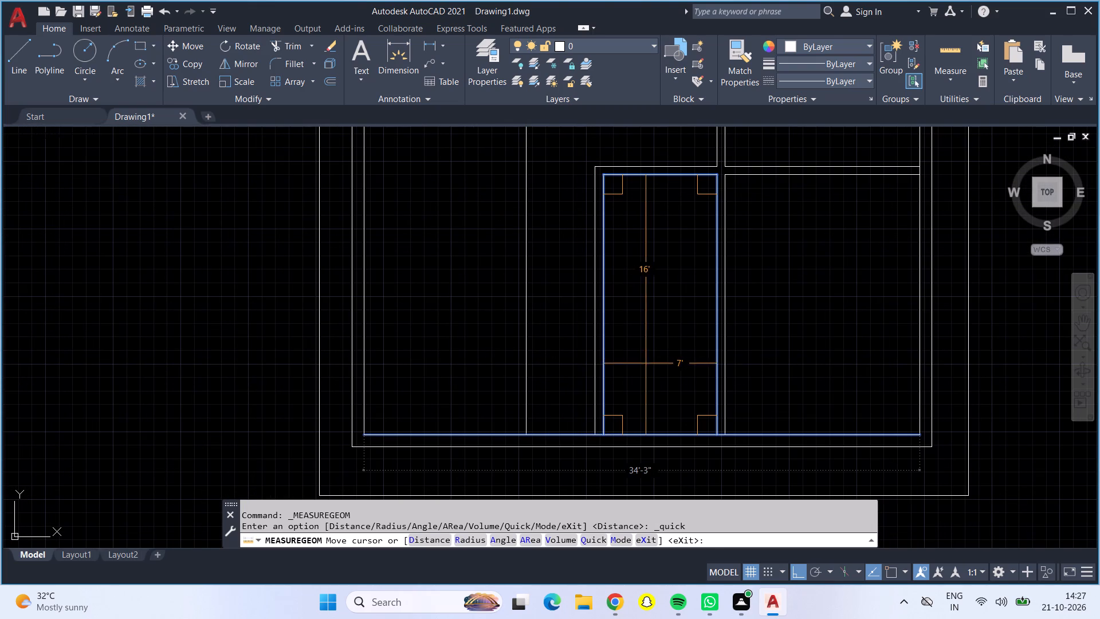
pyautogui.press('Escape')
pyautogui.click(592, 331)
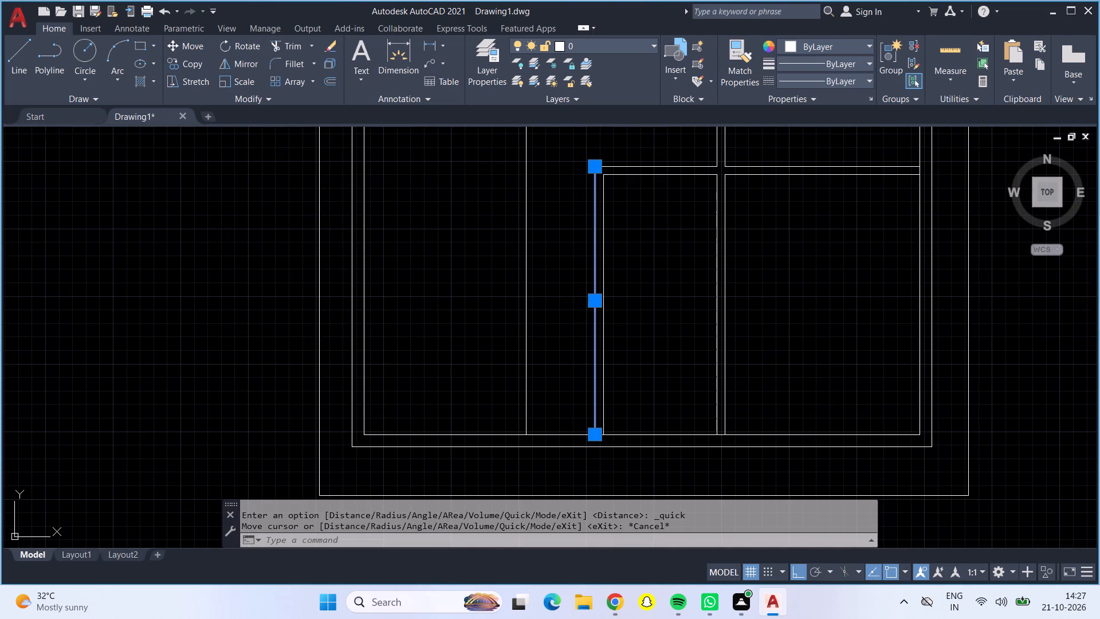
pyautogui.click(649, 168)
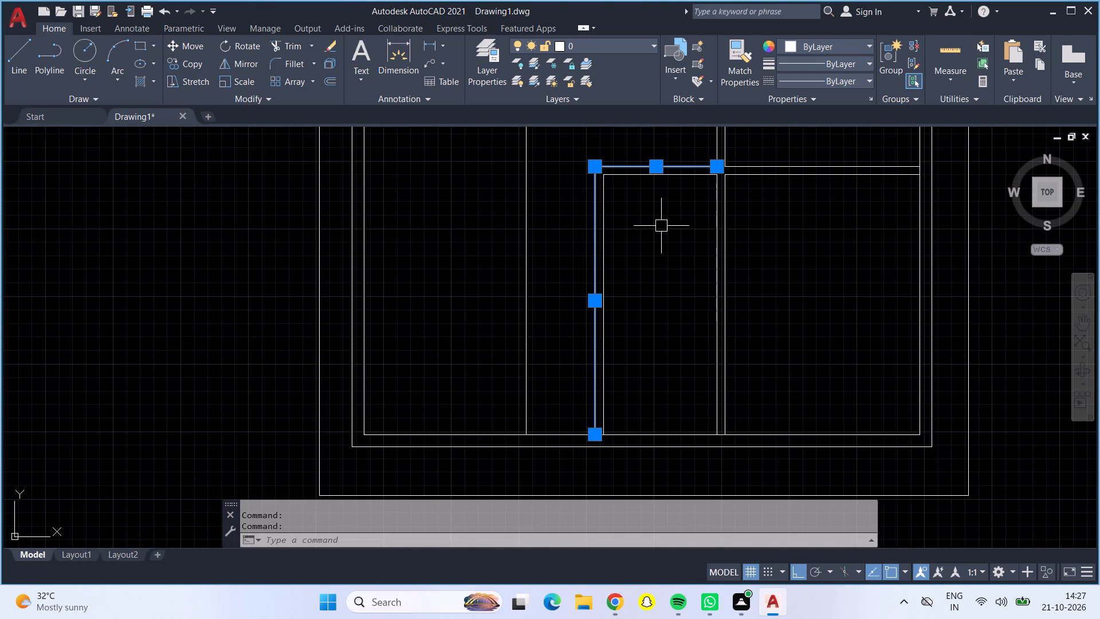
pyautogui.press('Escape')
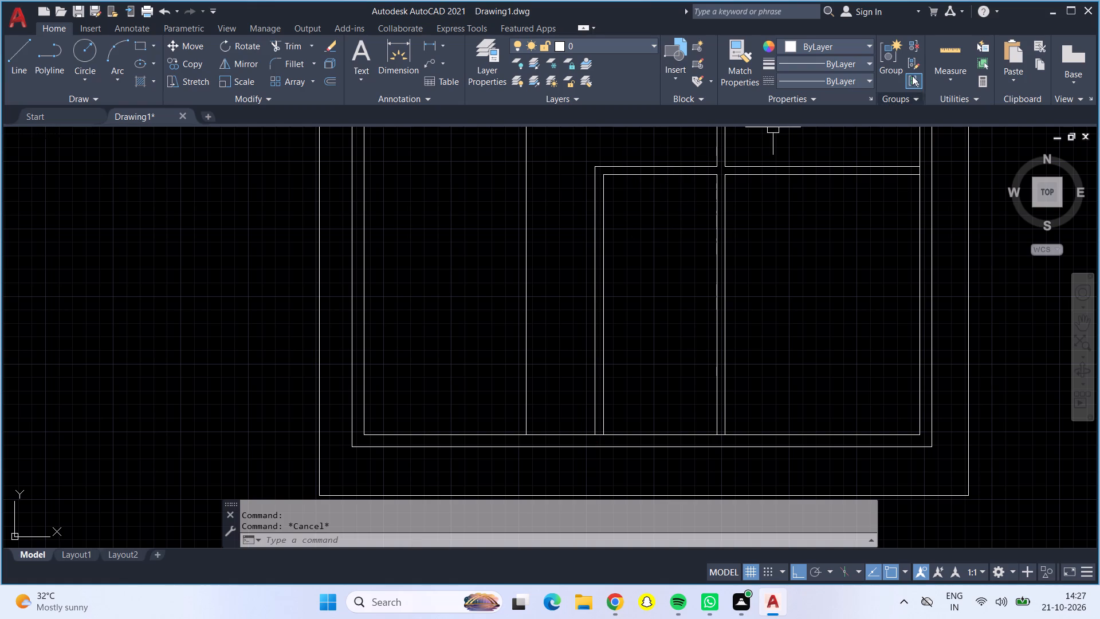
# Measure the narrow room's inside width and length again.
pyautogui.click(948, 54)
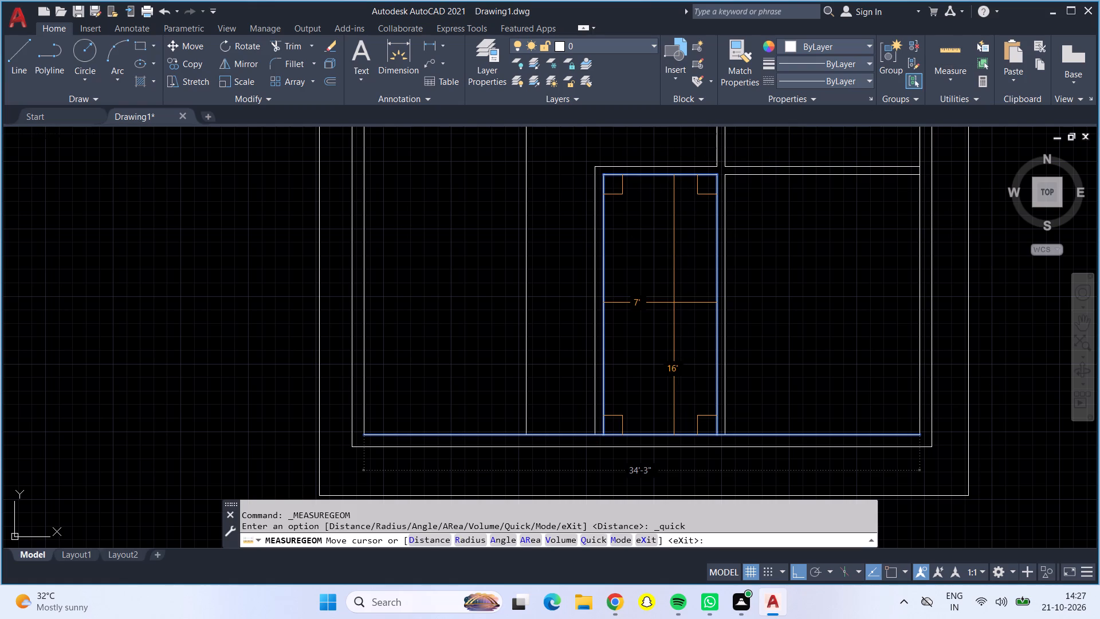
pyautogui.press('Escape')
# Delete the outer top and outer left wall lines of the narrow room.
pyautogui.click(674, 164)
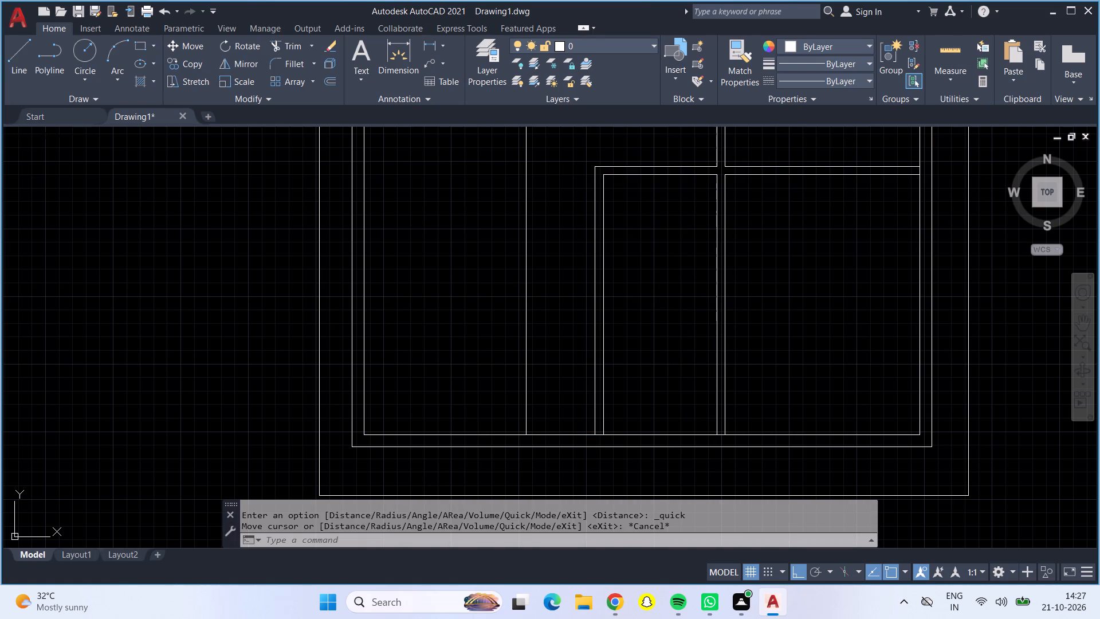
pyautogui.click(595, 228)
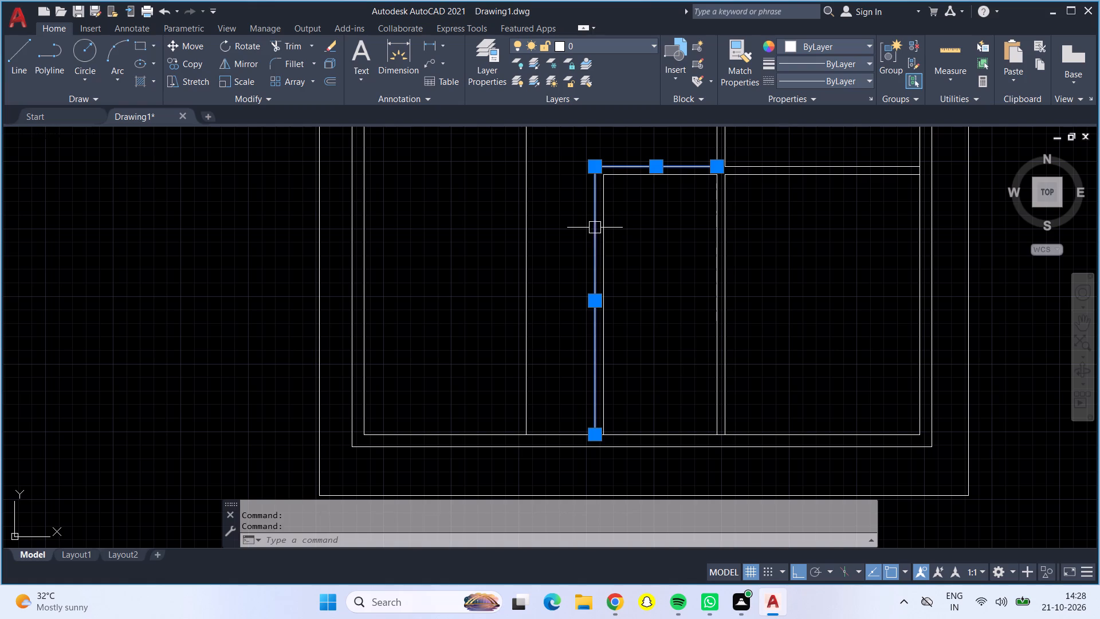
pyautogui.press('Delete')
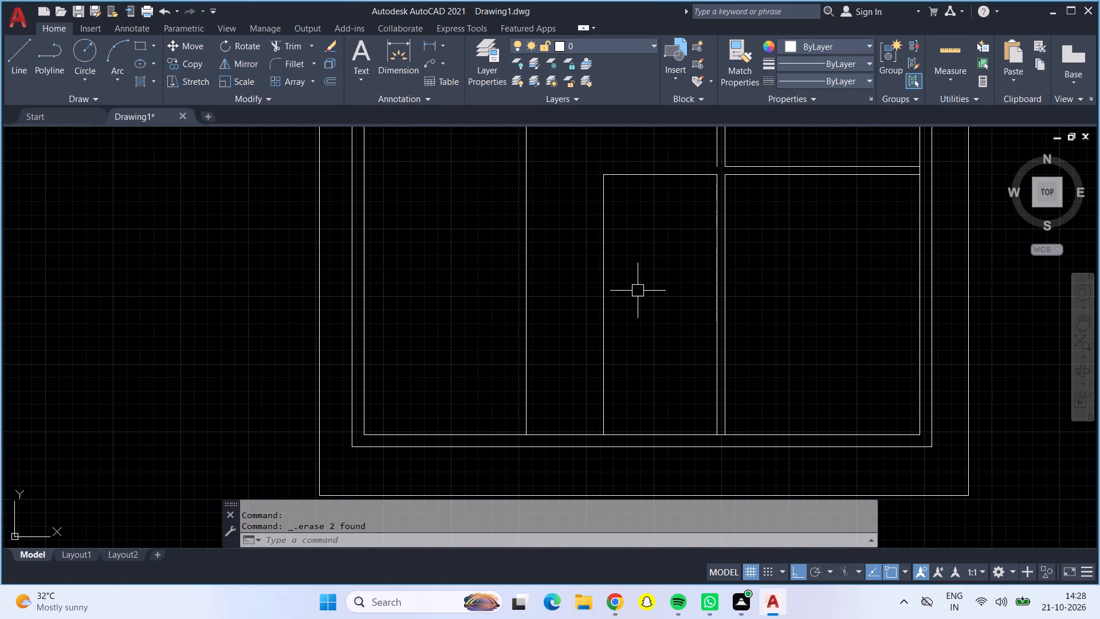
# Offset the narrow room's top and left wall lines 6" into the room.
pyautogui.press('6')
pyautogui.press('Escape')
pyautogui.press('Escape')
pyautogui.press('o')
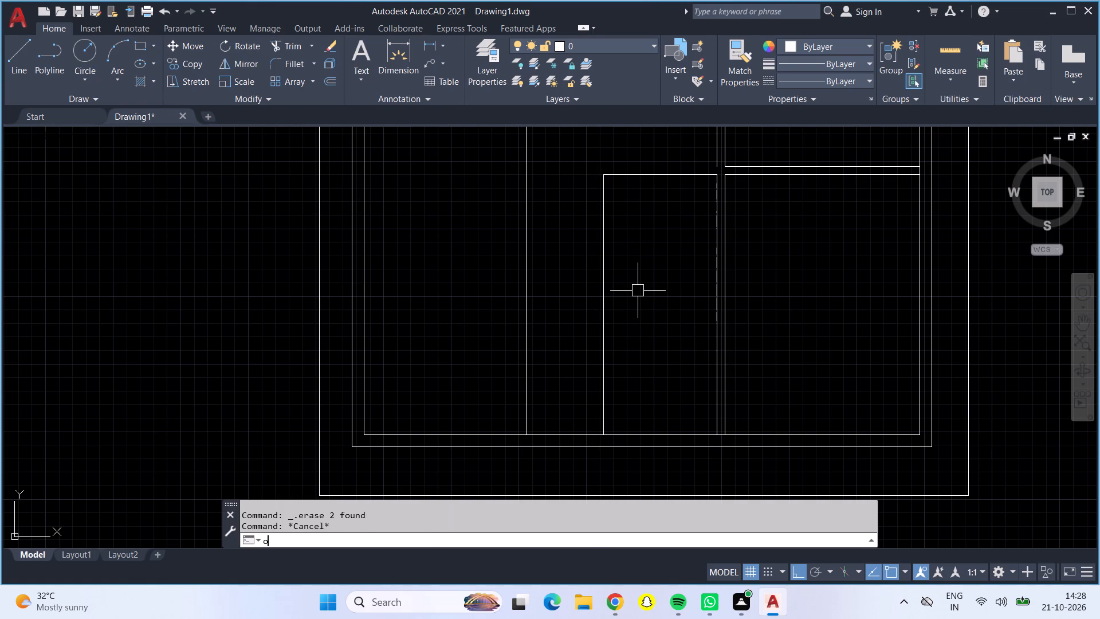
pyautogui.press('Return')
pyautogui.write('6"')
pyautogui.press('Return')
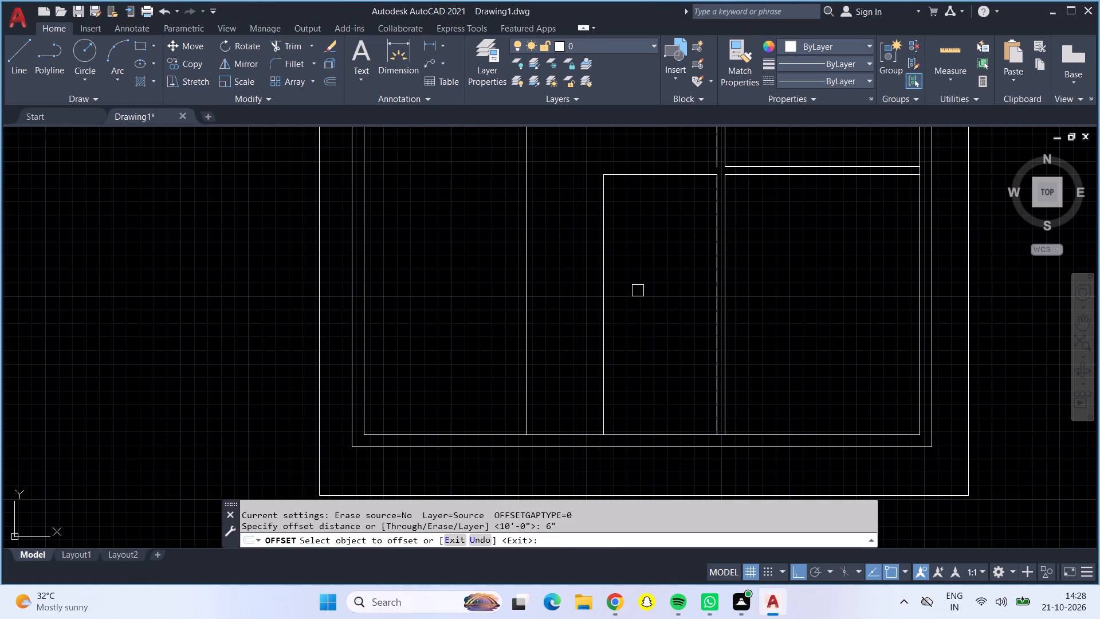
pyautogui.click(654, 175)
pyautogui.click(661, 209)
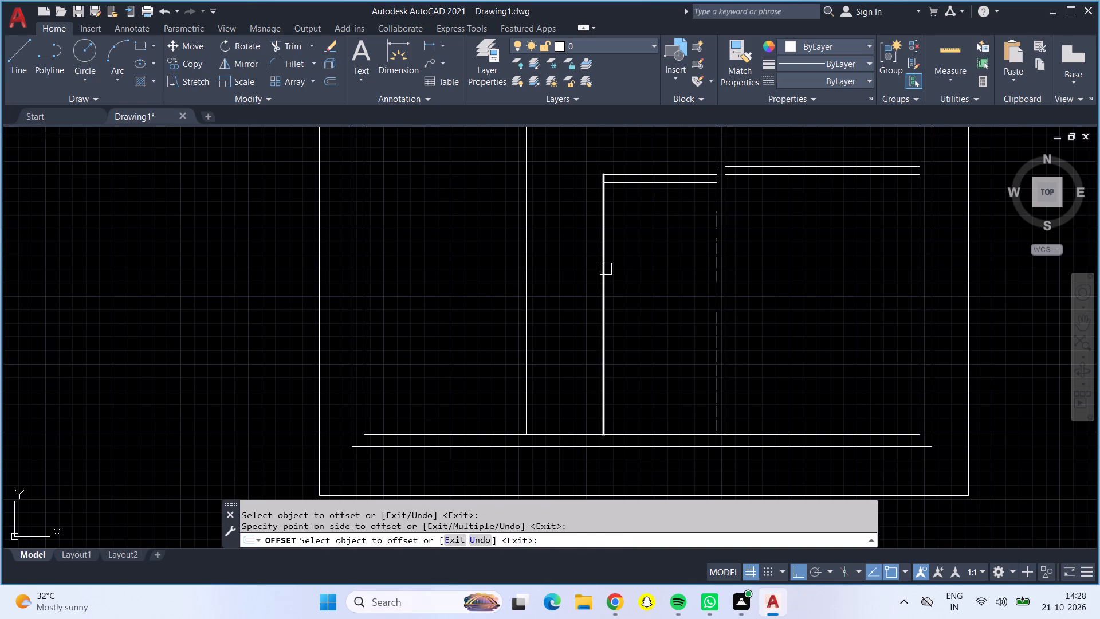
pyautogui.click(604, 269)
pyautogui.click(656, 289)
pyautogui.press('Escape')
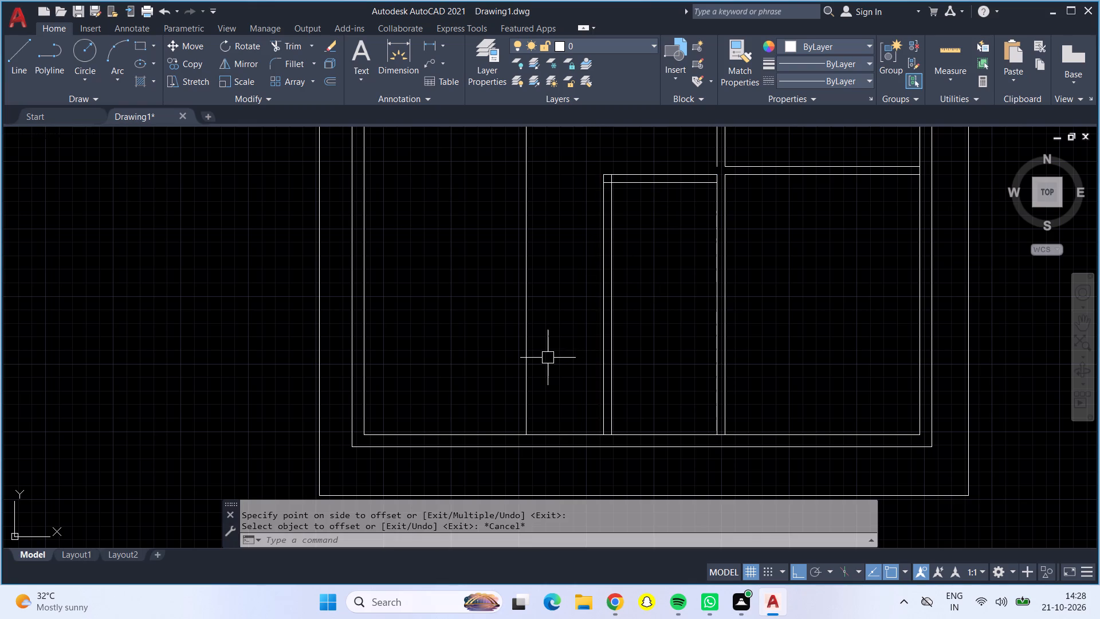
# Offset the vertical line bounding the long left room 6" to the right to form a wall.
pyautogui.press('o')
pyautogui.press('Return')
pyautogui.write('6"')
pyautogui.press('Return')
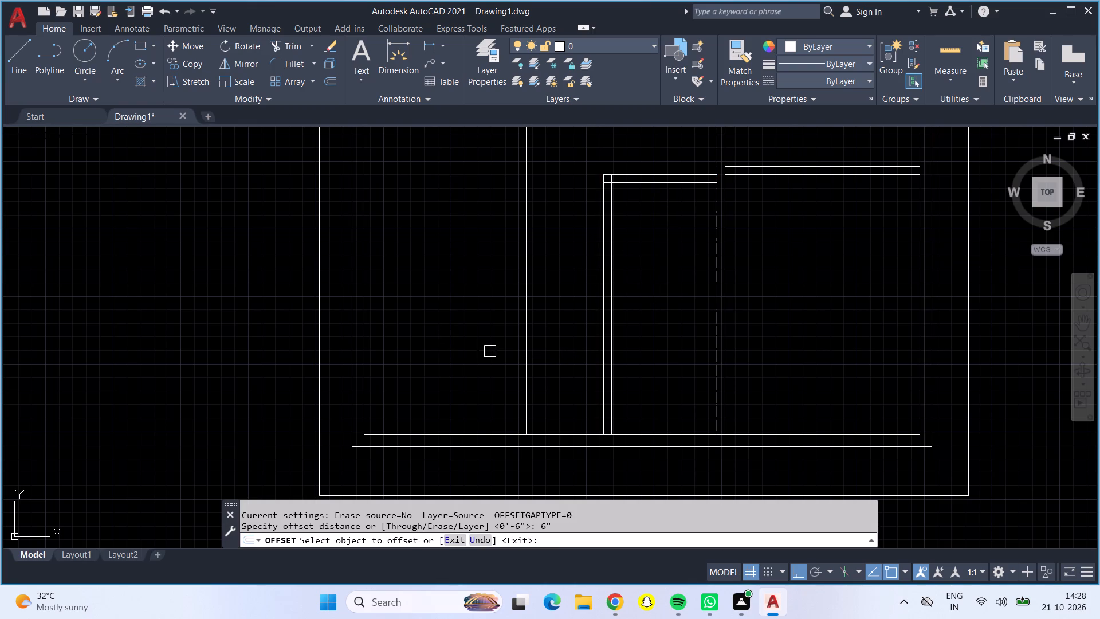
pyautogui.click(528, 385)
pyautogui.click(545, 394)
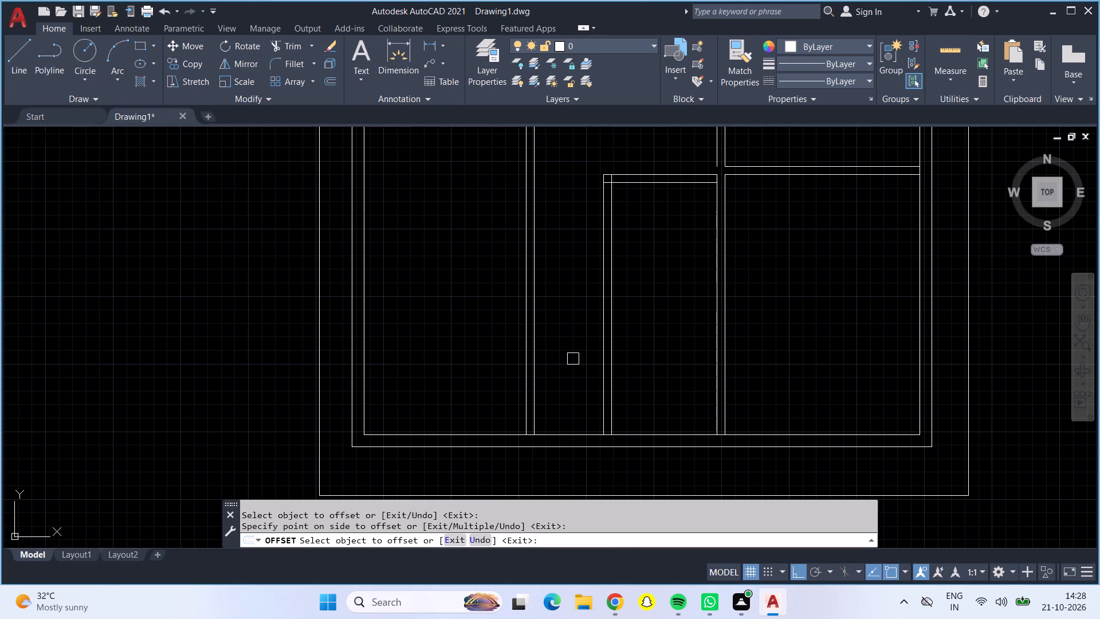
pyautogui.scroll(2, 704, 174)
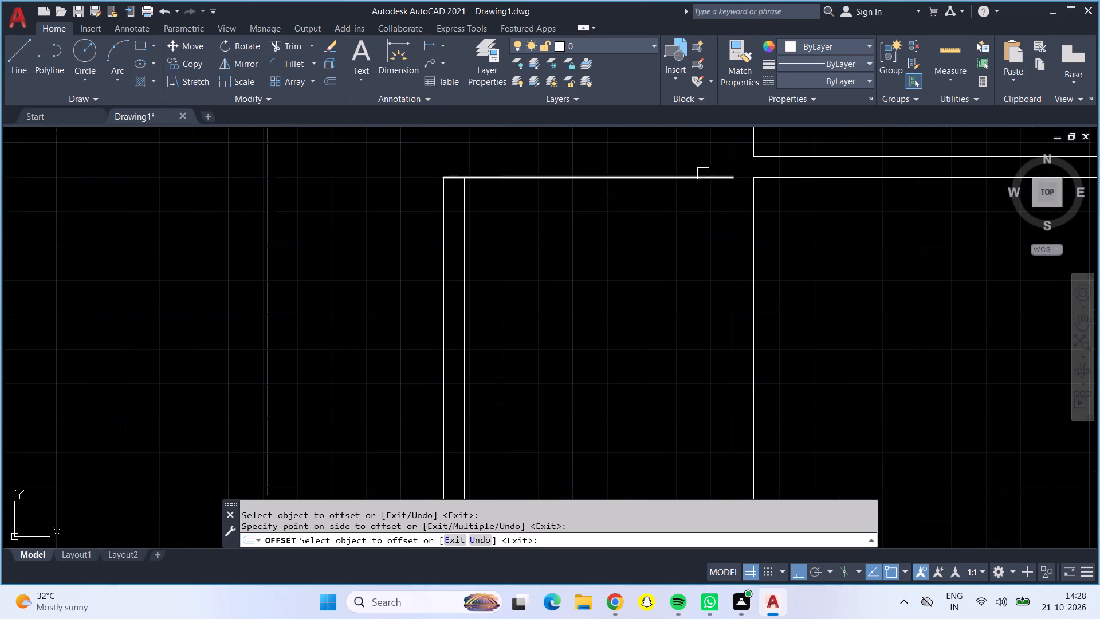
pyautogui.moveTo(696, 144); pyautogui.dragTo(689, 254, button='middle')
pyautogui.press('Escape')
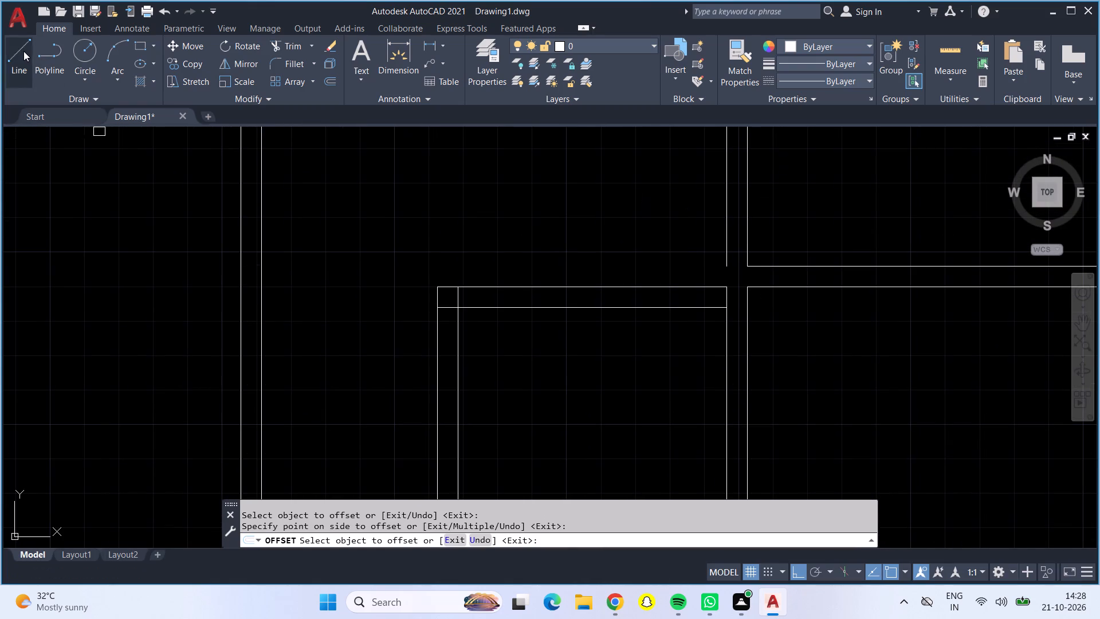
# Draw a short line closing the gap in the vertical wall line above the narrow room's upper right corner.
pyautogui.click(23, 51)
pyautogui.click(725, 267)
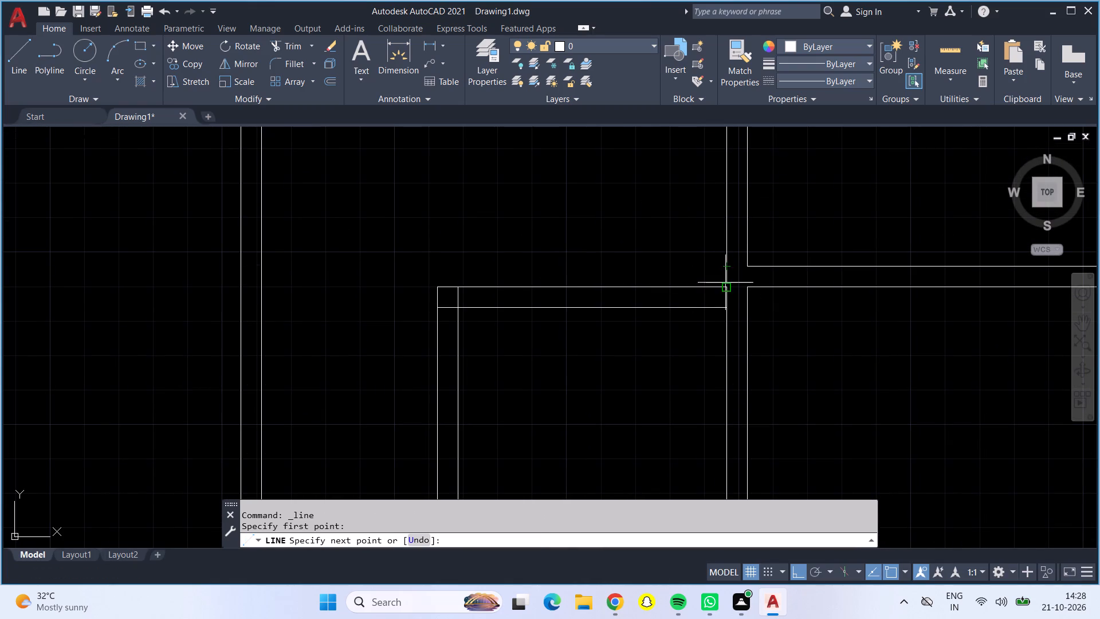
pyautogui.click(726, 286)
pyautogui.press('Escape')
# Trim the crossing inner line ends at the narrow room's upper left wall corner.
pyautogui.scroll(-2, 664, 317)
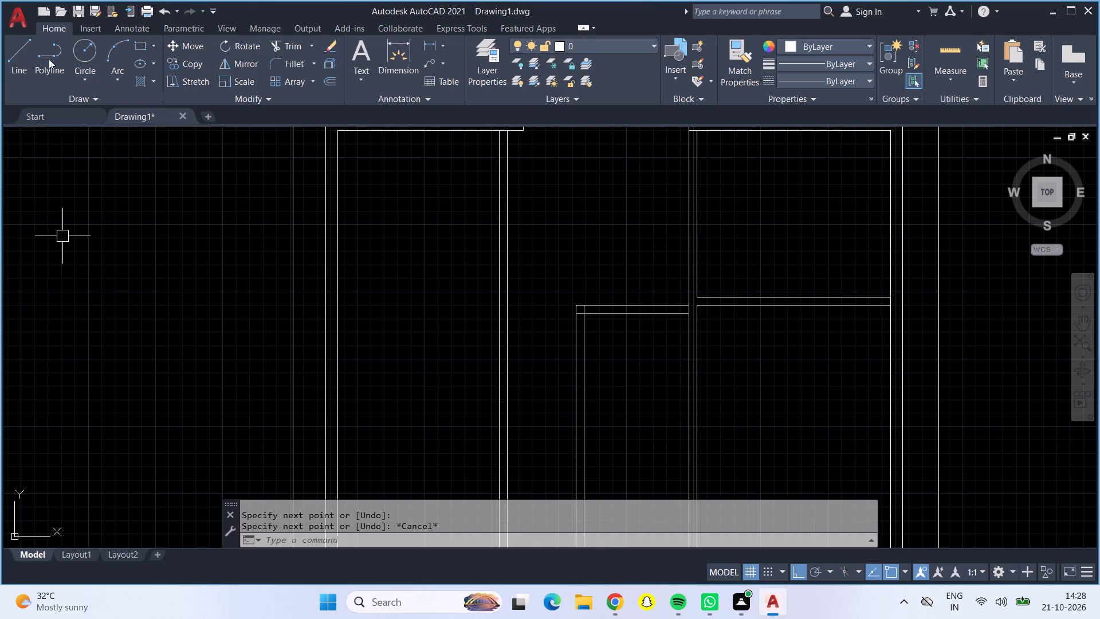
pyautogui.click(286, 48)
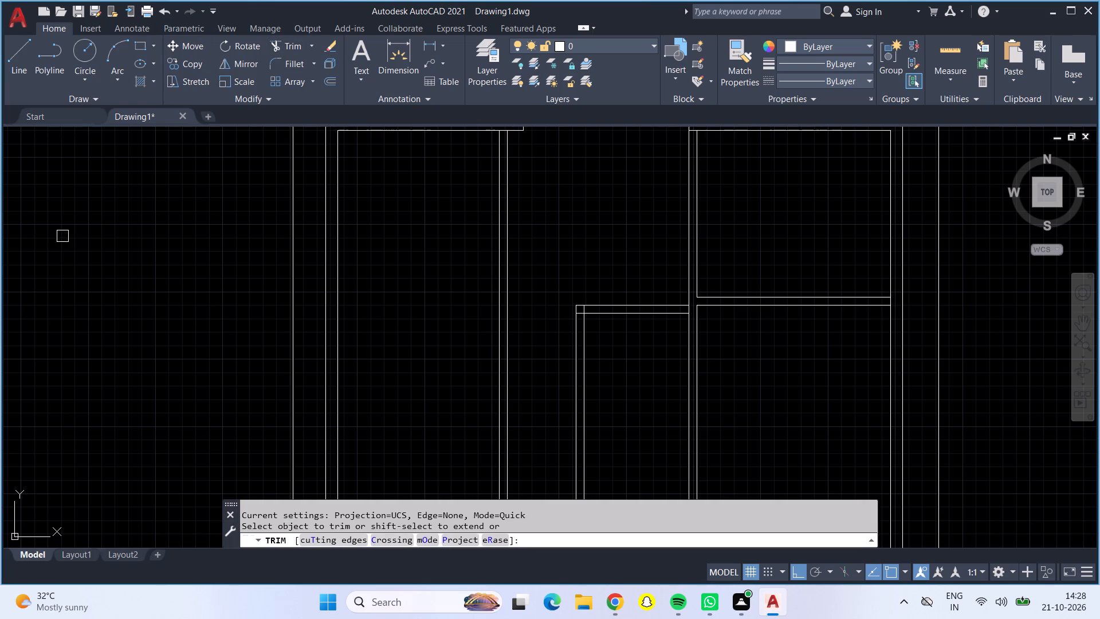
pyautogui.scroll(4, 575, 319)
pyautogui.click(603, 272)
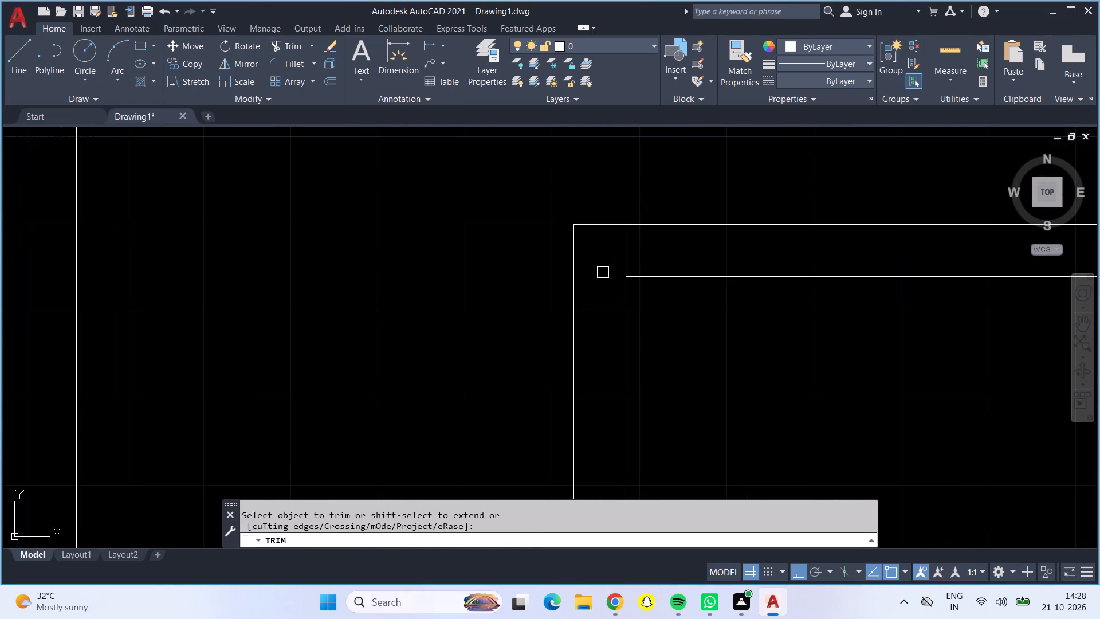
pyautogui.click(624, 255)
pyautogui.scroll(-3, 622, 257)
pyautogui.scroll(-3, 578, 318)
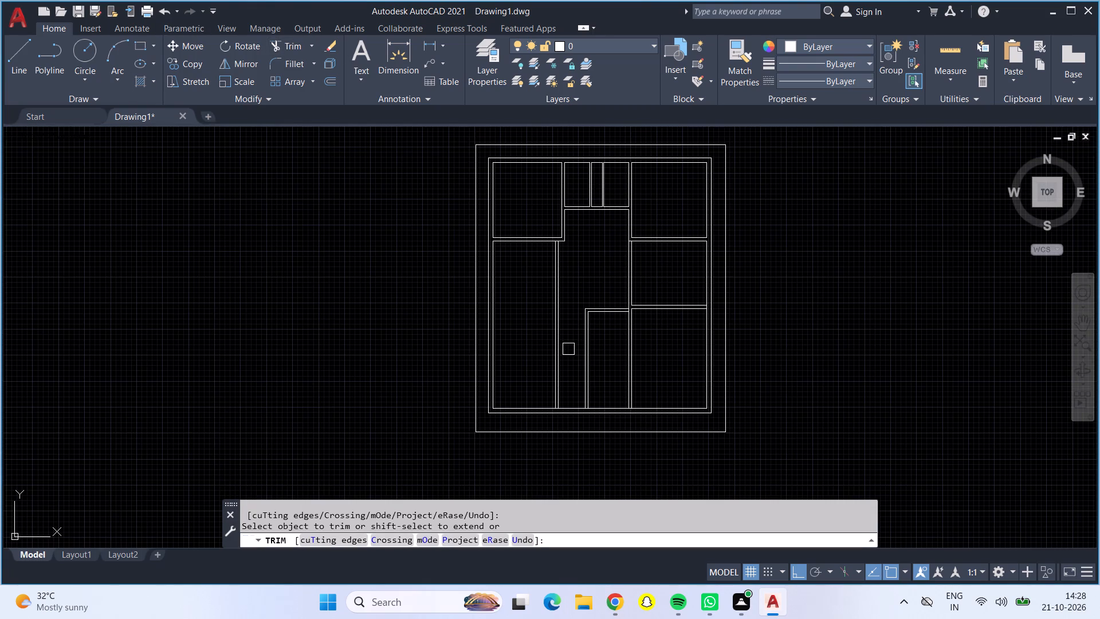
pyautogui.moveTo(568, 350); pyautogui.dragTo(582, 303, button='middle')
pyautogui.press('Escape')
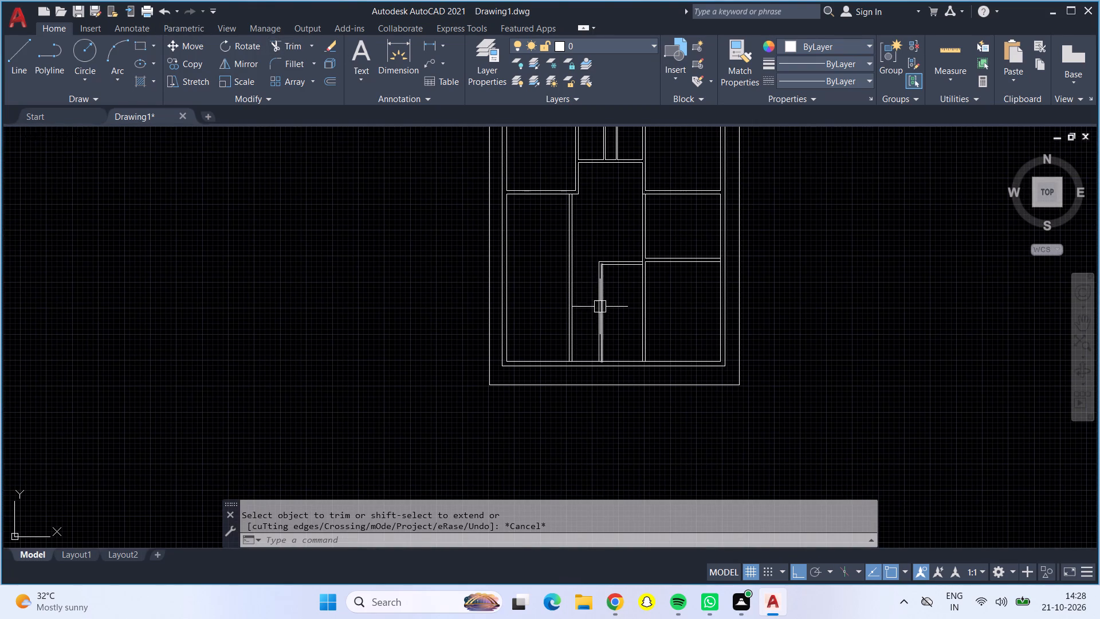
# Offset the bottom outer wall's inner line 7' upward.
pyautogui.scroll(2, 592, 325)
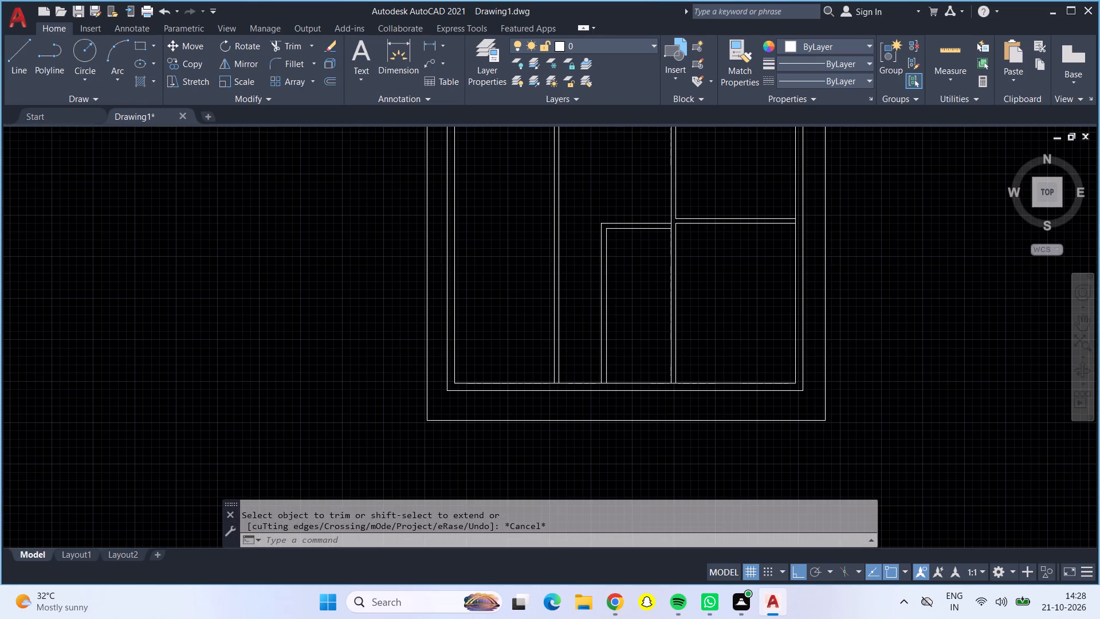
pyautogui.press('o')
pyautogui.press('Return')
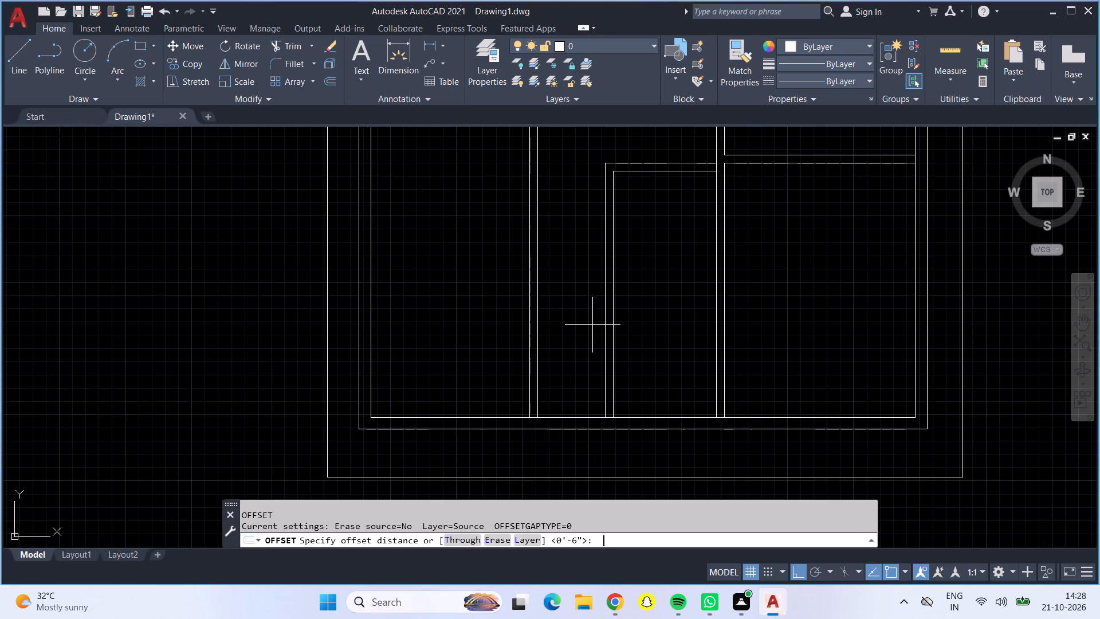
pyautogui.write("7'")
pyautogui.press('Return')
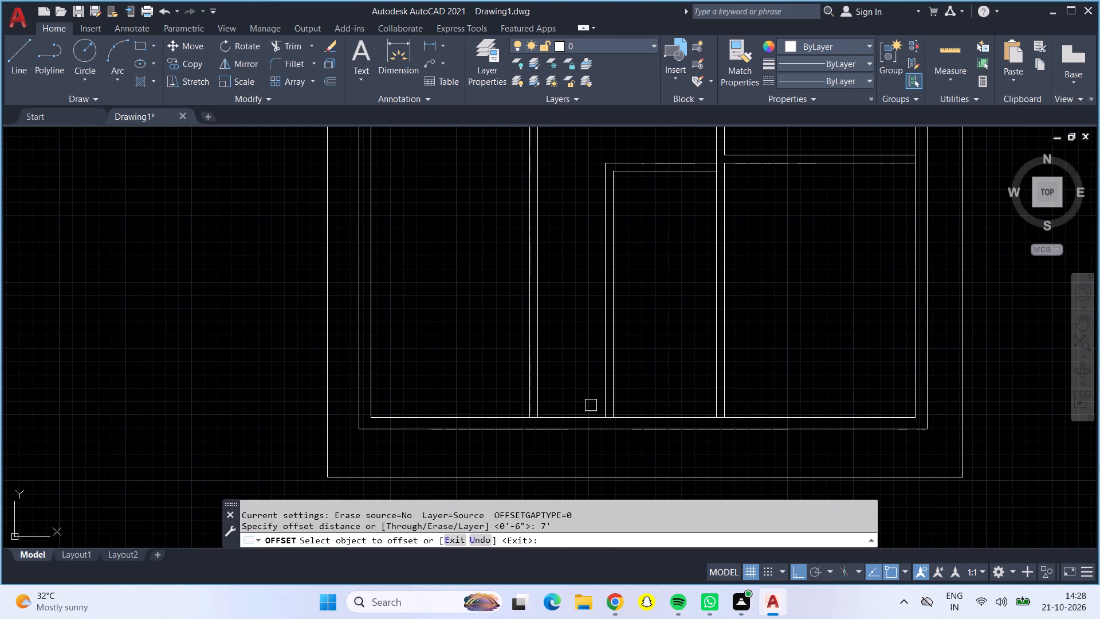
pyautogui.click(579, 417)
pyautogui.click(572, 287)
pyautogui.press('Escape')
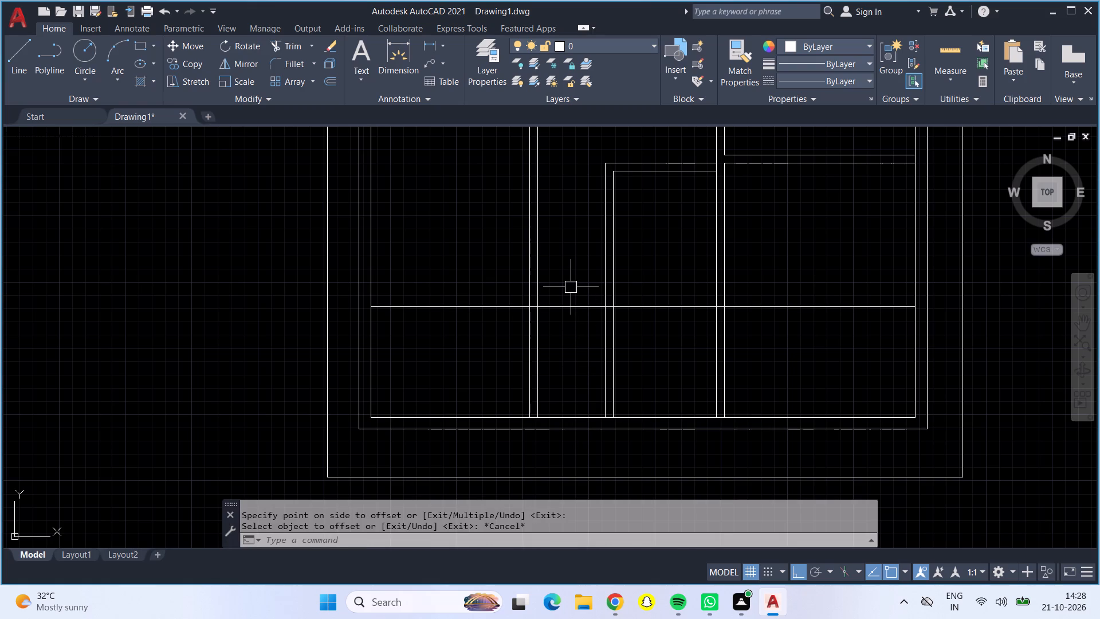
# Offset the new horizontal line 6" upward to form a wall.
pyautogui.press('o')
pyautogui.press('Return')
pyautogui.write('6"')
pyautogui.press('Return')
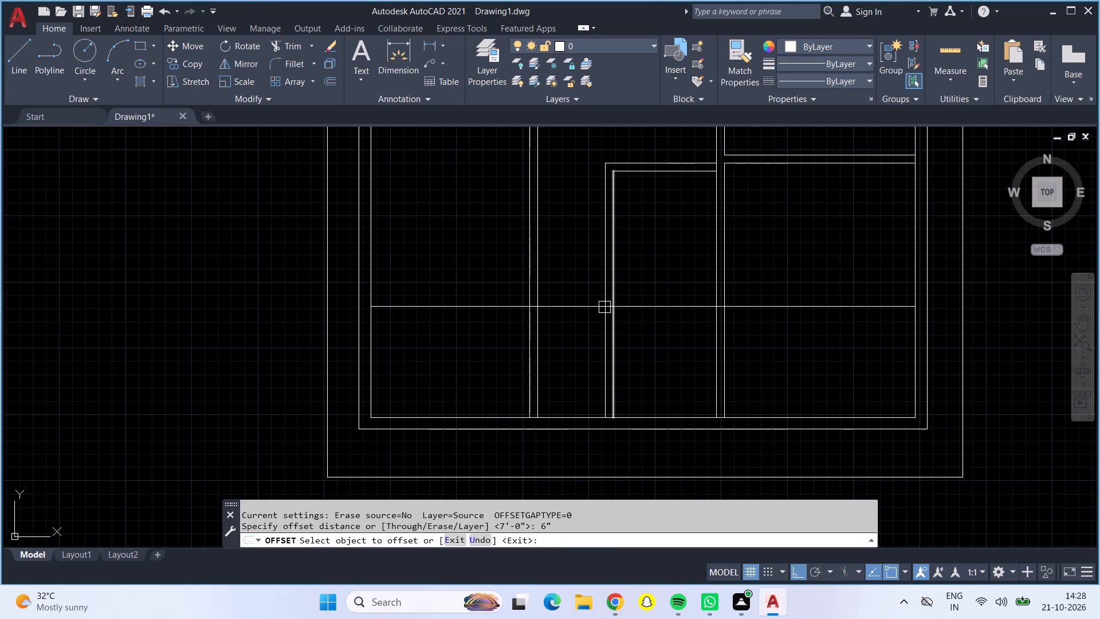
pyautogui.click(584, 305)
pyautogui.click(581, 265)
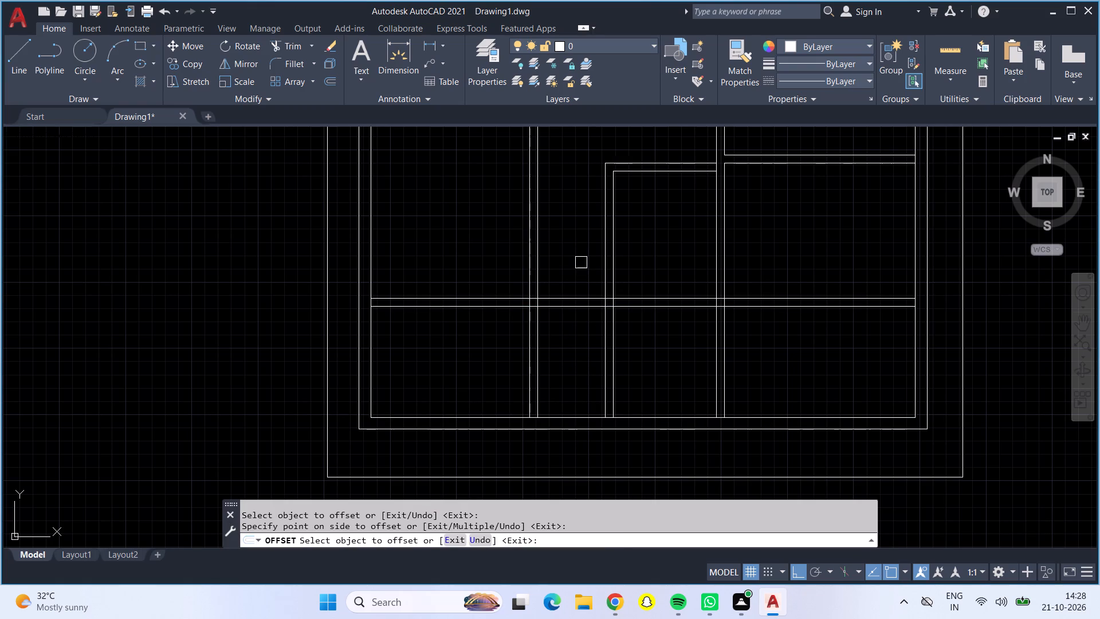
pyautogui.press('Escape')
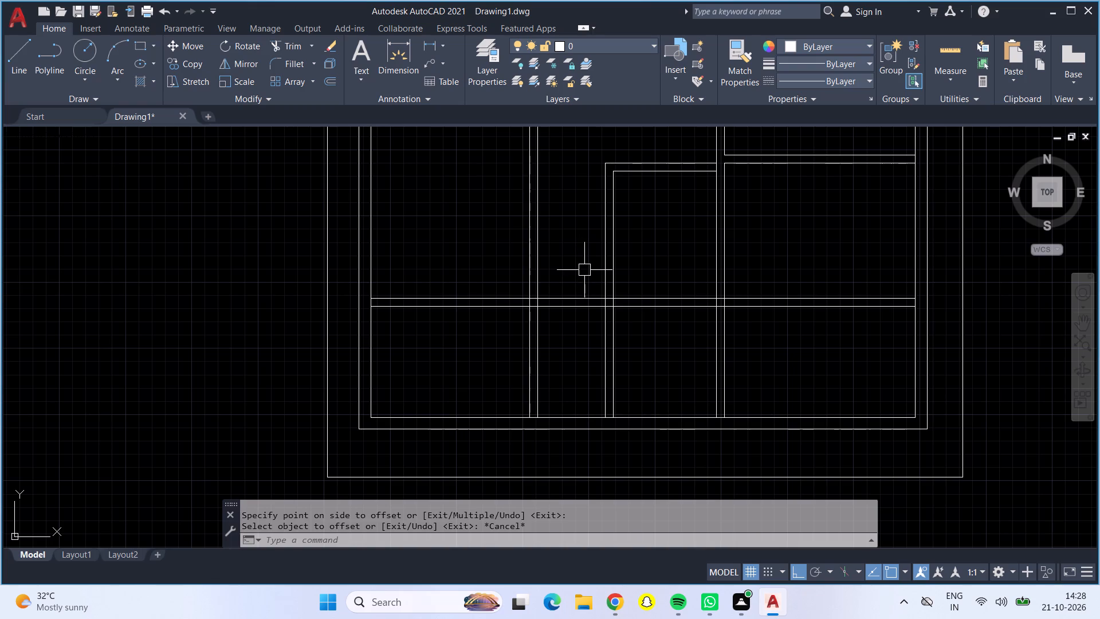
# Trim the new horizontal wall lines out of the left, narrow and right rooms and the wall between the latter two.
pyautogui.scroll(-1, 584, 268)
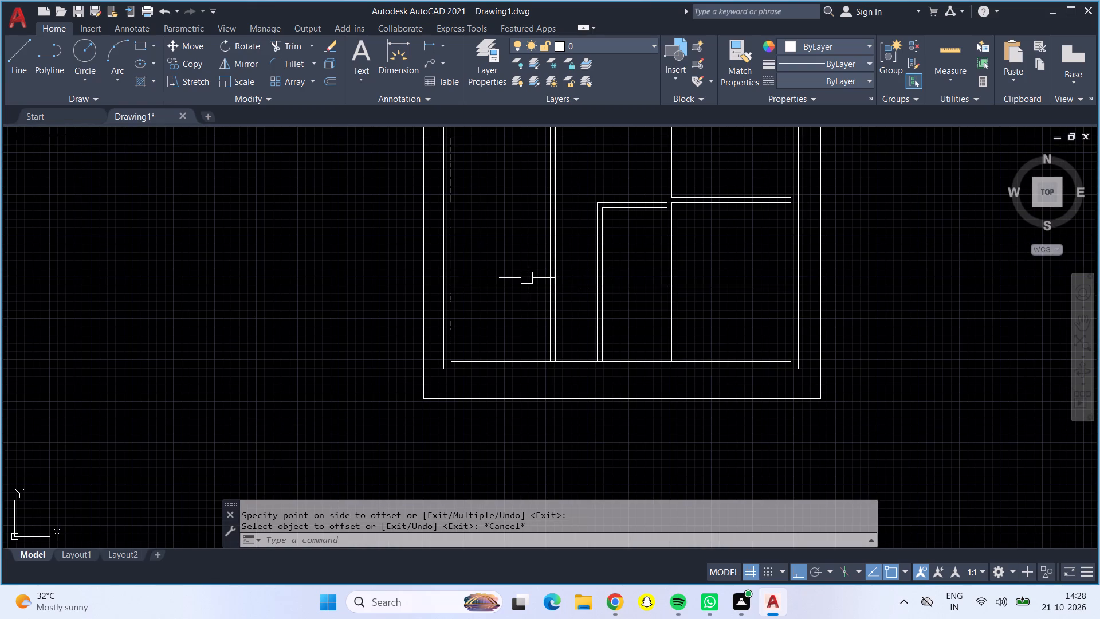
pyautogui.press('Escape')
pyautogui.click(286, 48)
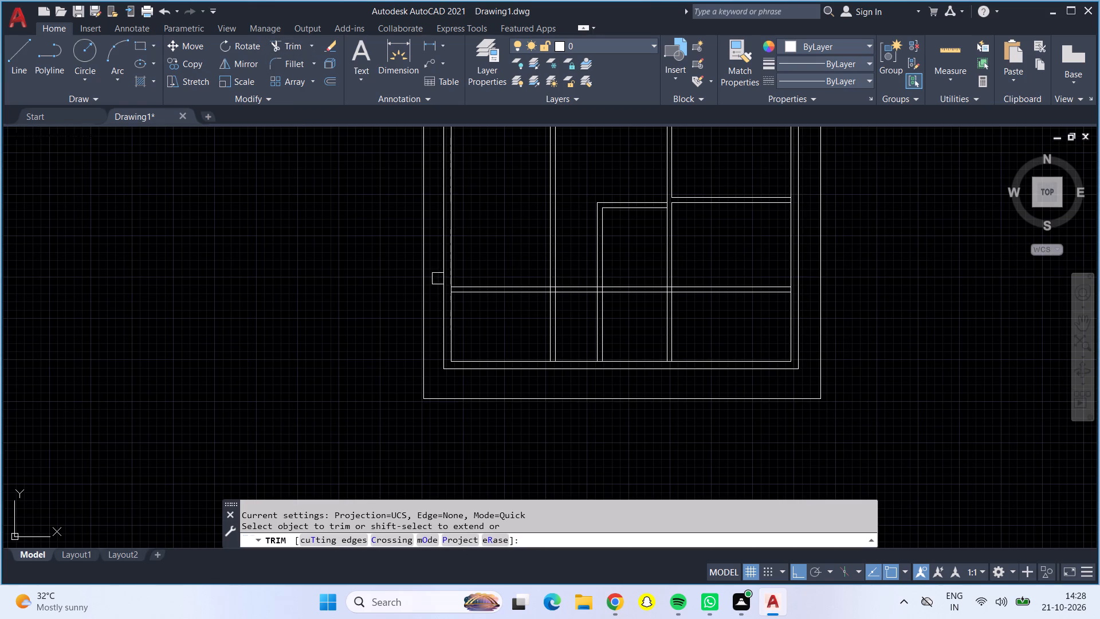
pyautogui.moveTo(474, 265); pyautogui.dragTo(496, 306)
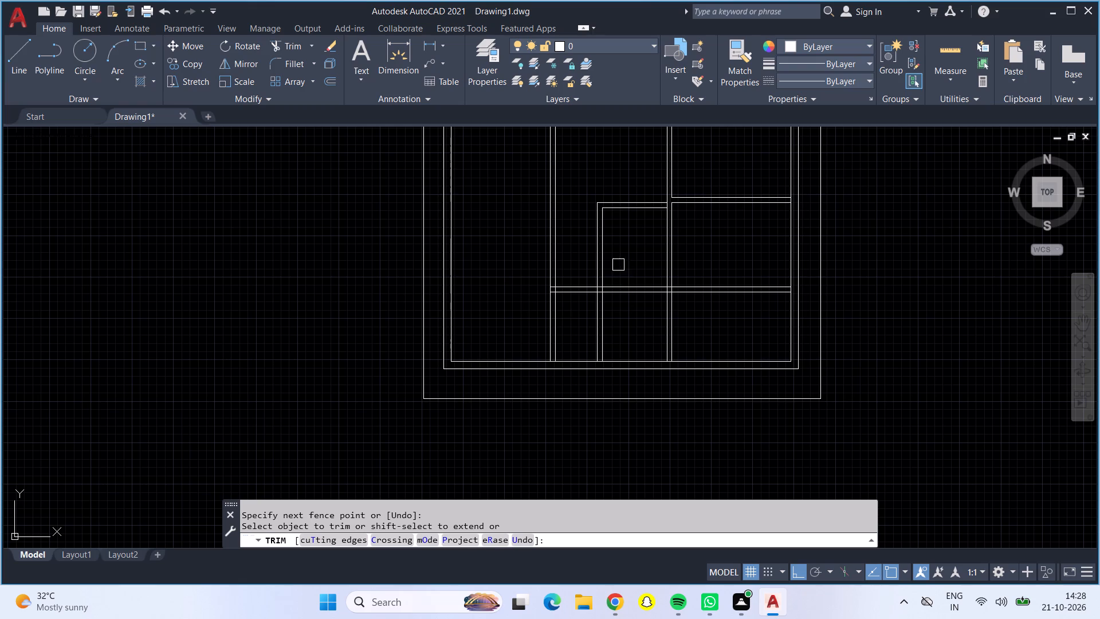
pyautogui.moveTo(618, 265); pyautogui.dragTo(635, 311)
pyautogui.moveTo(713, 261); pyautogui.dragTo(724, 317)
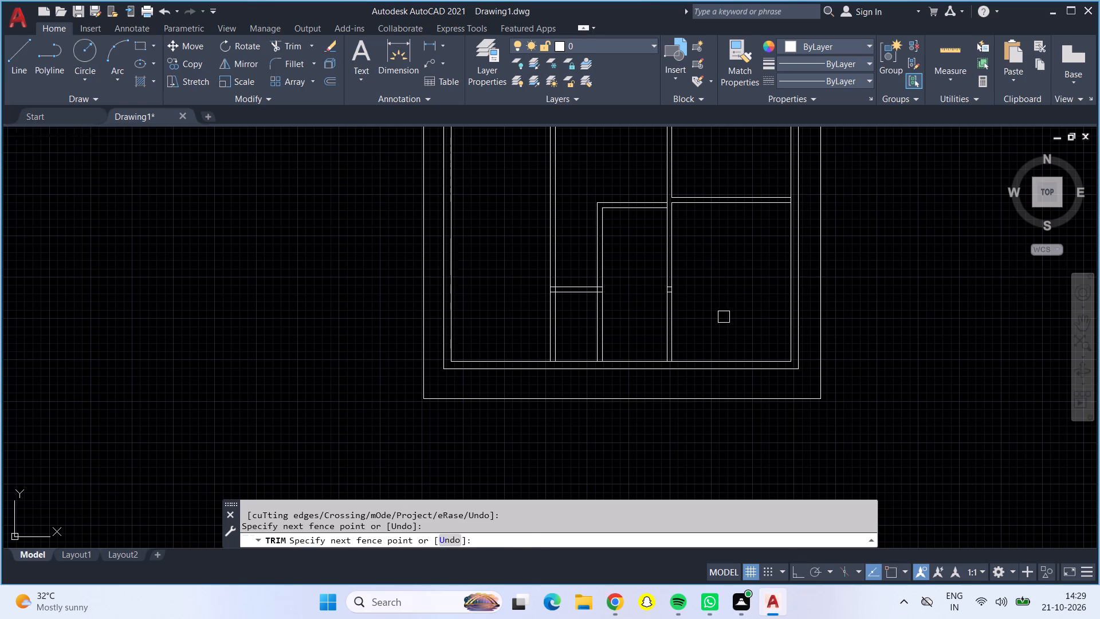
pyautogui.scroll(4, 675, 285)
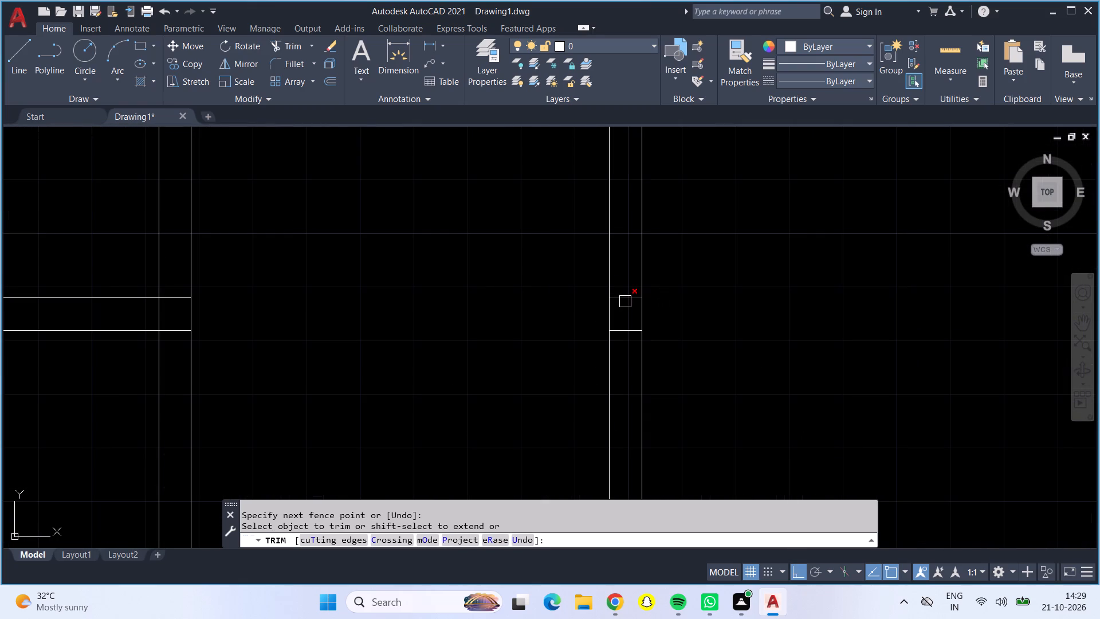
pyautogui.click(625, 301)
pyautogui.click(625, 332)
# Trim the overlapping lines where the short horizontal wall meets the vertical walls on both sides, opening the wall junctions.
pyautogui.moveTo(261, 333); pyautogui.dragTo(484, 349, button='middle')
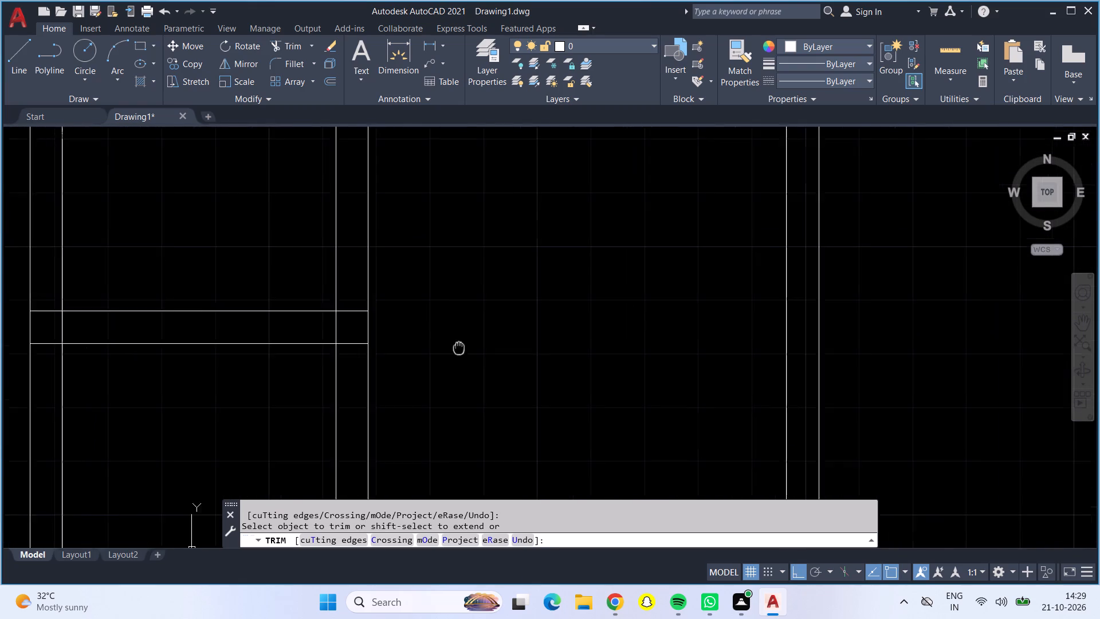
pyautogui.moveTo(484, 349); pyautogui.dragTo(639, 345, button='middle')
pyautogui.click(534, 327)
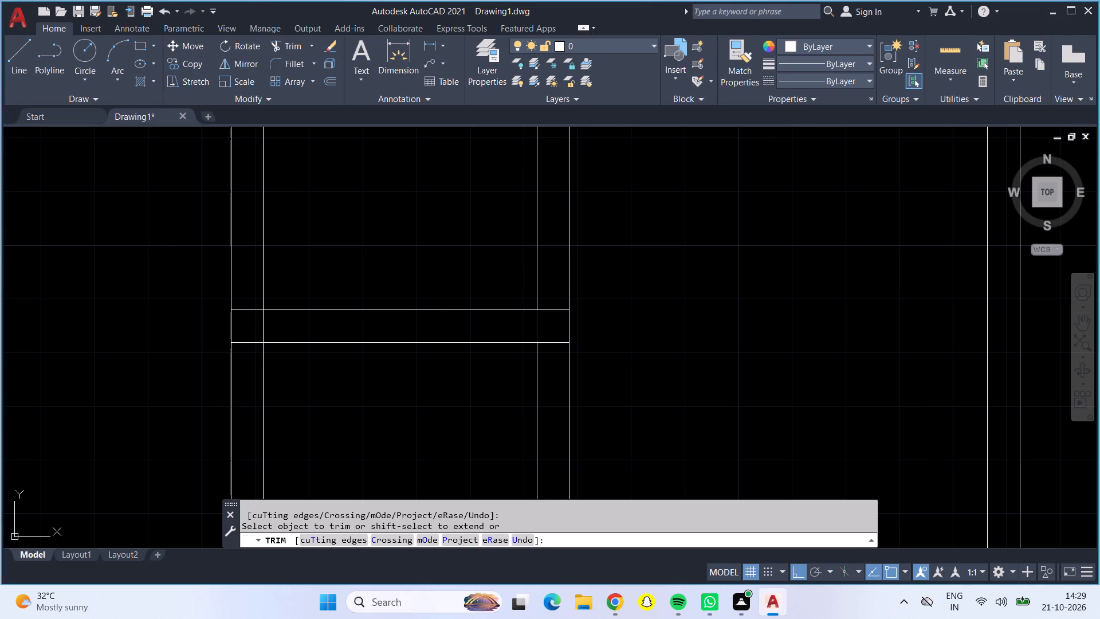
pyautogui.click(553, 311)
pyautogui.click(551, 344)
pyautogui.scroll(-2, 551, 350)
pyautogui.scroll(3, 414, 347)
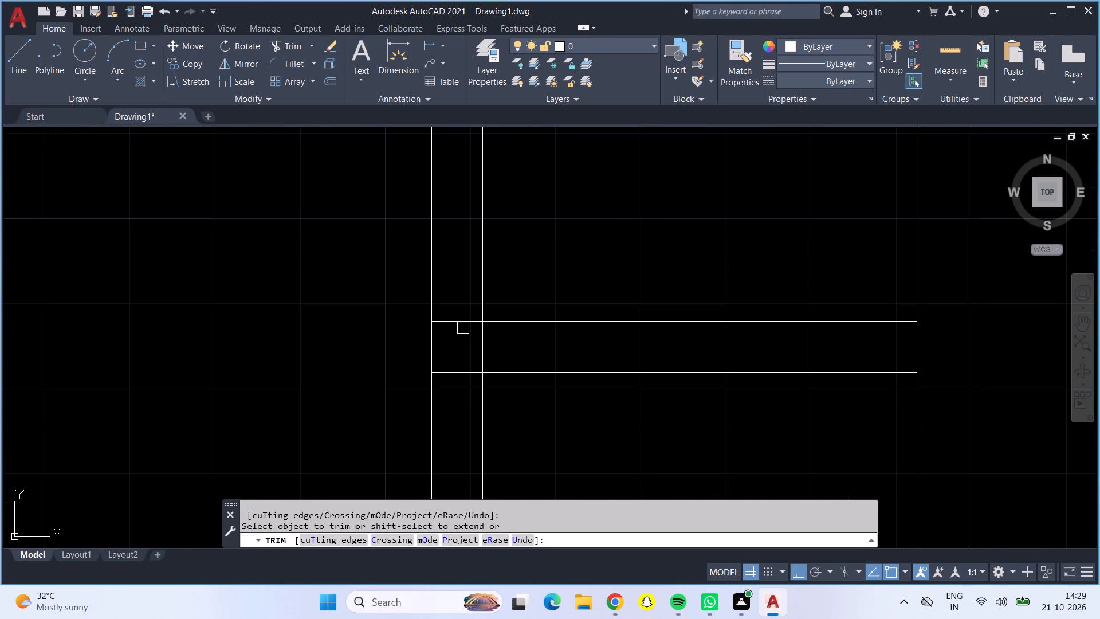
pyautogui.click(462, 324)
pyautogui.click(460, 379)
pyautogui.click(460, 367)
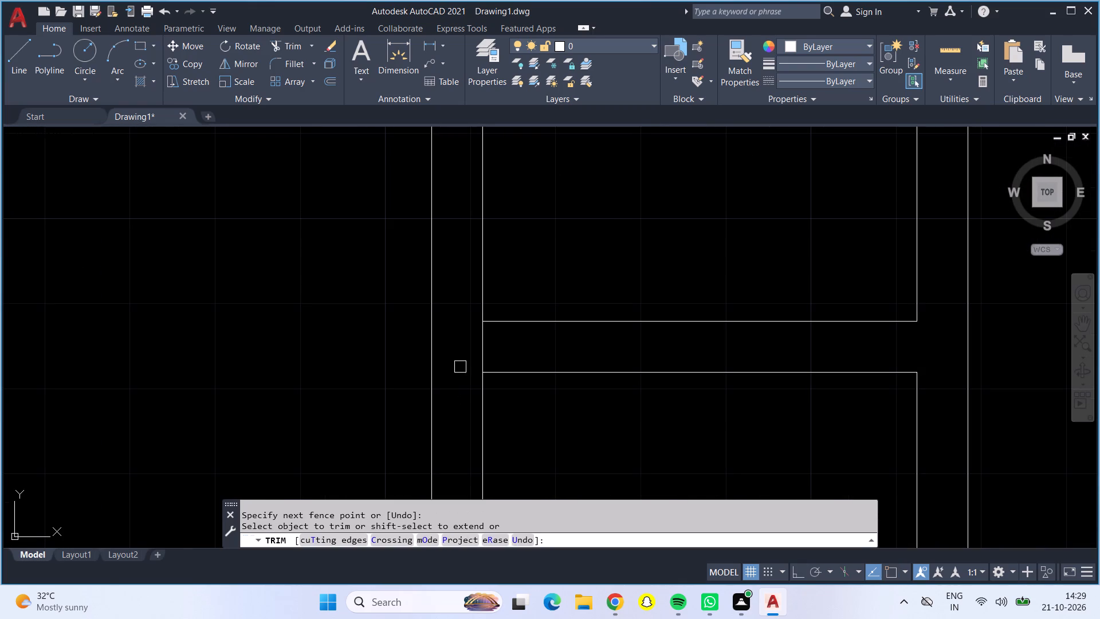
pyautogui.moveTo(476, 348); pyautogui.dragTo(498, 346)
pyautogui.click(502, 347)
pyautogui.scroll(-1, 502, 349)
pyautogui.press('Escape')
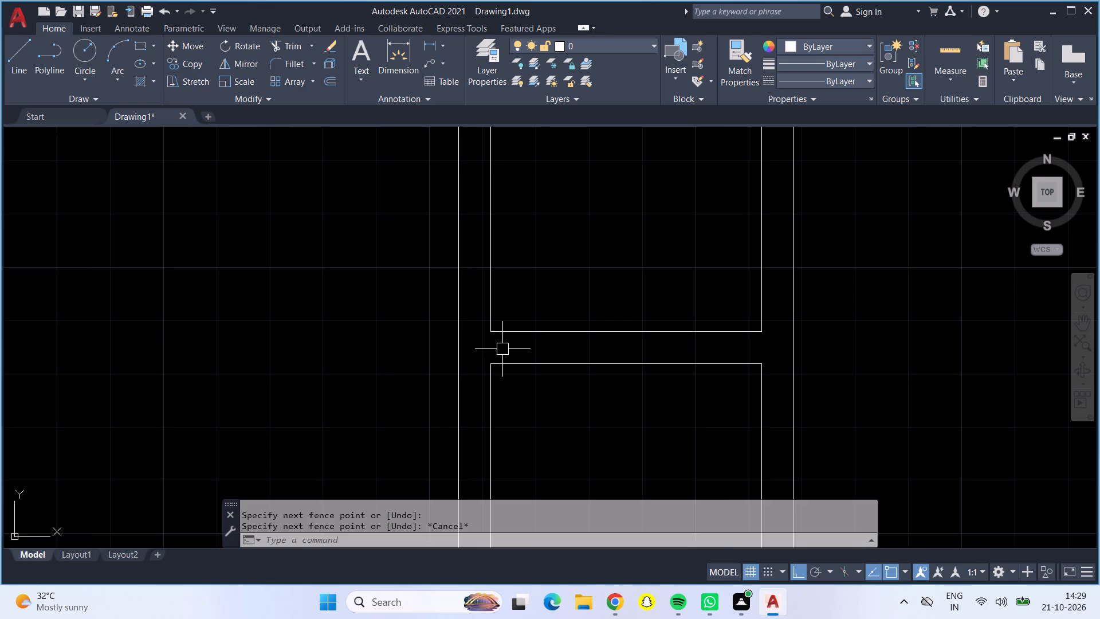
# Offset the bottom outer wall's inner line 11'6" upward.
pyautogui.scroll(-4, 502, 349)
pyautogui.moveTo(455, 369); pyautogui.dragTo(488, 350, button='middle')
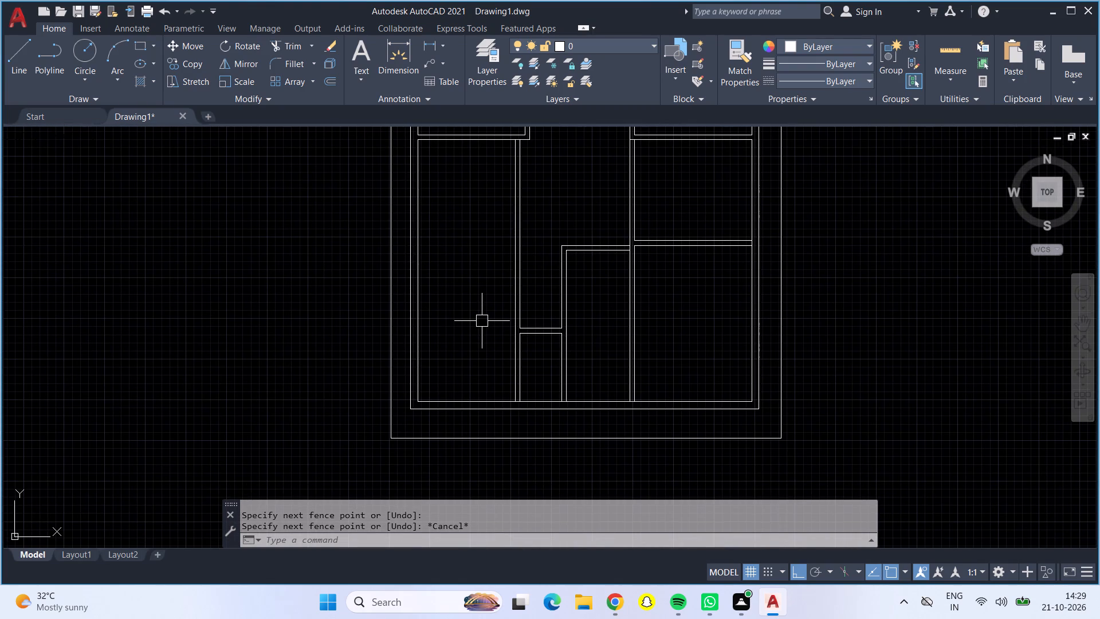
pyautogui.press('o')
pyautogui.press('Return')
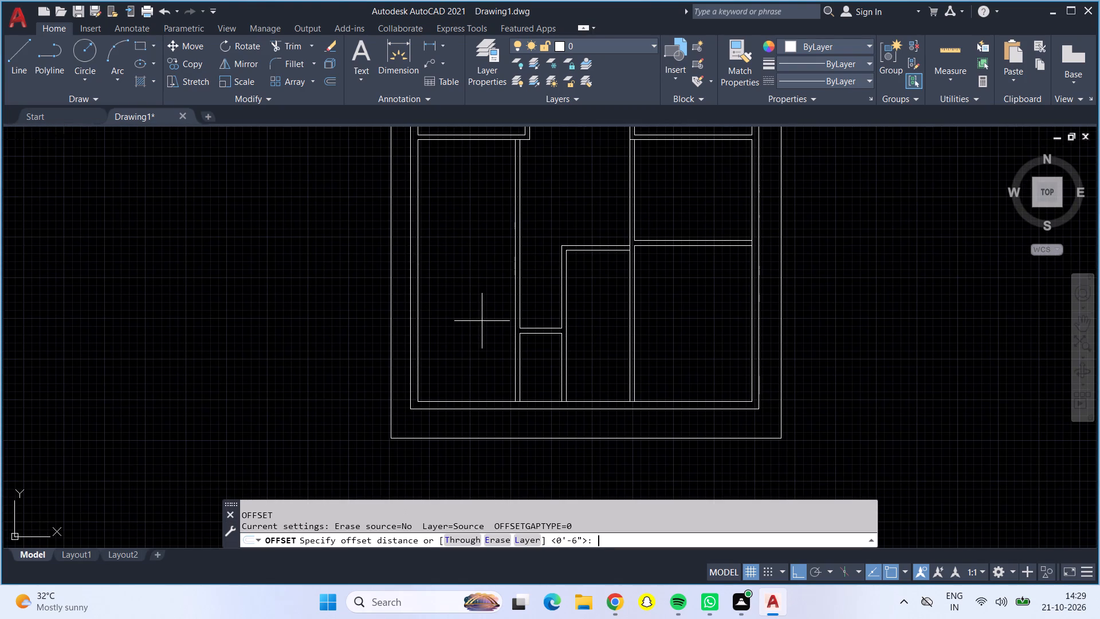
pyautogui.write('11')
pyautogui.write('\'6"')
pyautogui.press('Return')
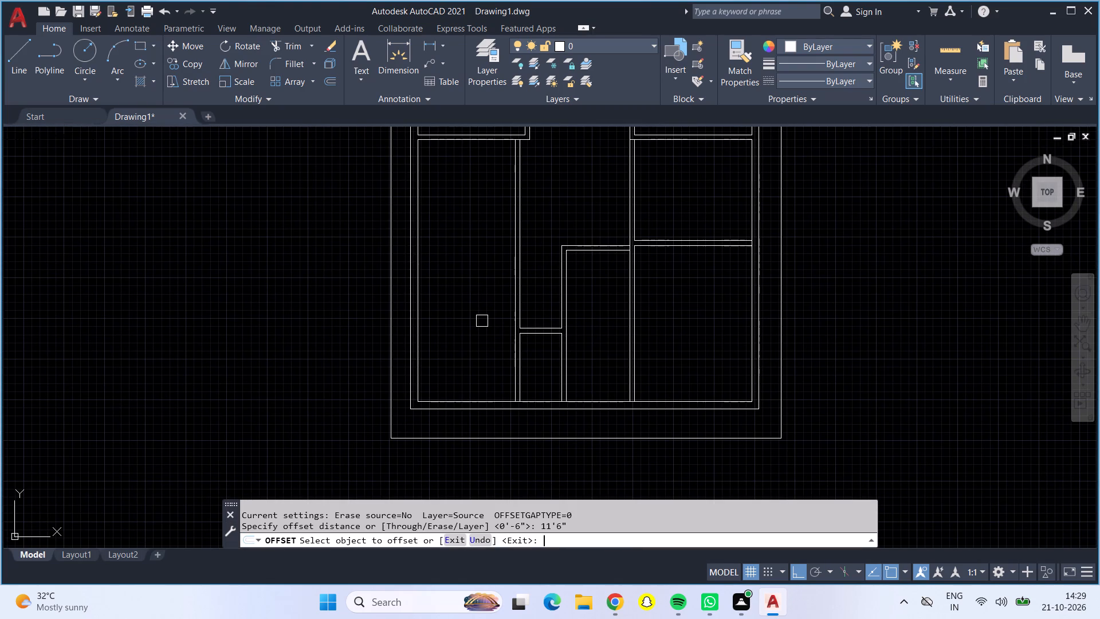
pyautogui.click(482, 402)
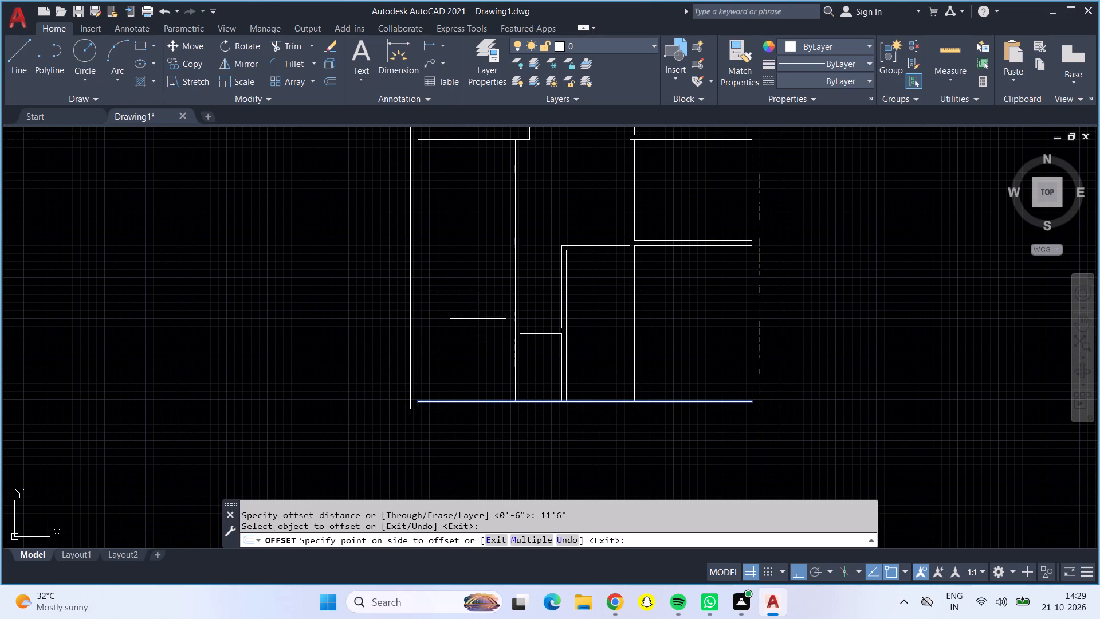
pyautogui.click(478, 317)
pyautogui.press('Escape')
# Offset the new horizontal line 6" upward to form a wall.
pyautogui.press('o')
pyautogui.press('Return')
pyautogui.write('6"')
pyautogui.press('Return')
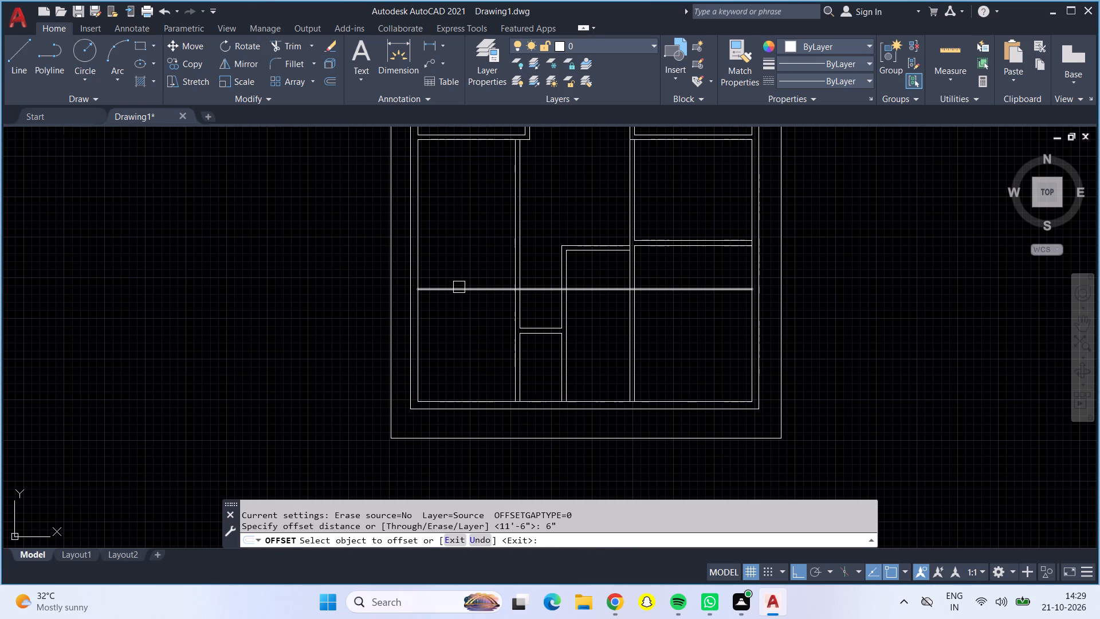
pyautogui.click(459, 285)
pyautogui.click(460, 261)
pyautogui.press('Escape')
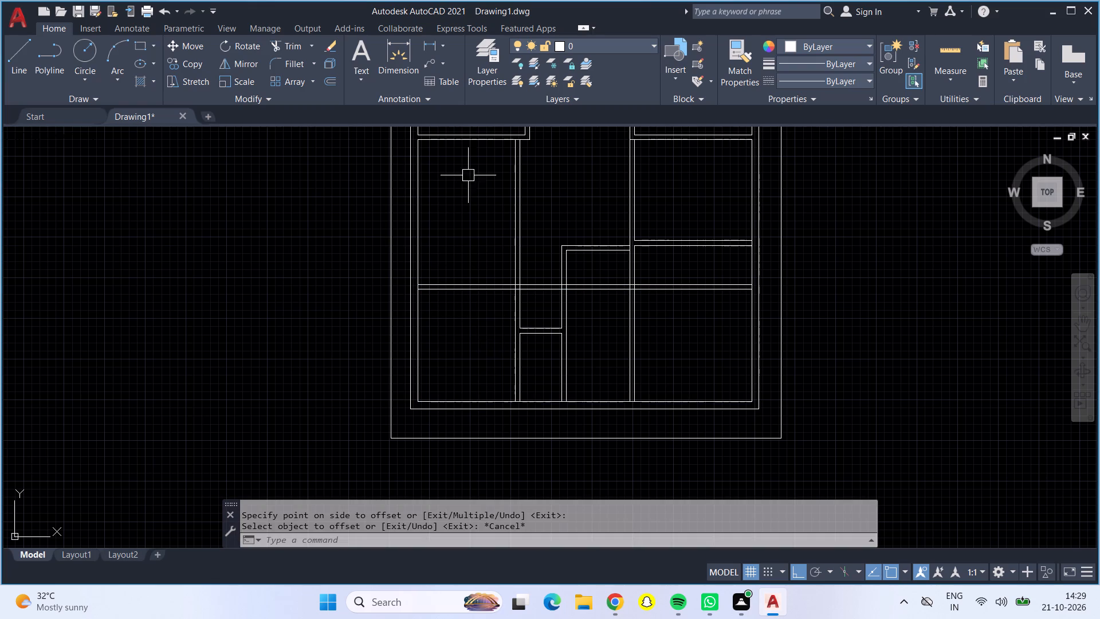
# Trim the left vertical wall above the new horizontal wall, and the new wall's lines out of the middle and right lower rooms.
pyautogui.click(281, 42)
pyautogui.moveTo(482, 195); pyautogui.dragTo(558, 199)
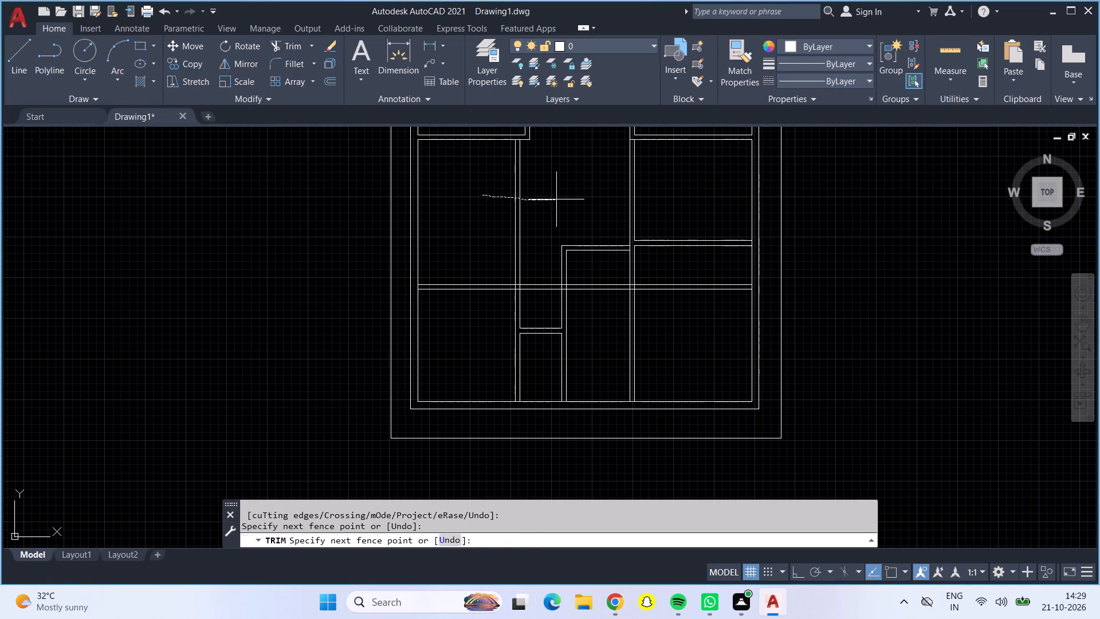
pyautogui.moveTo(558, 199); pyautogui.dragTo(565, 199)
pyautogui.moveTo(596, 269); pyautogui.dragTo(598, 273)
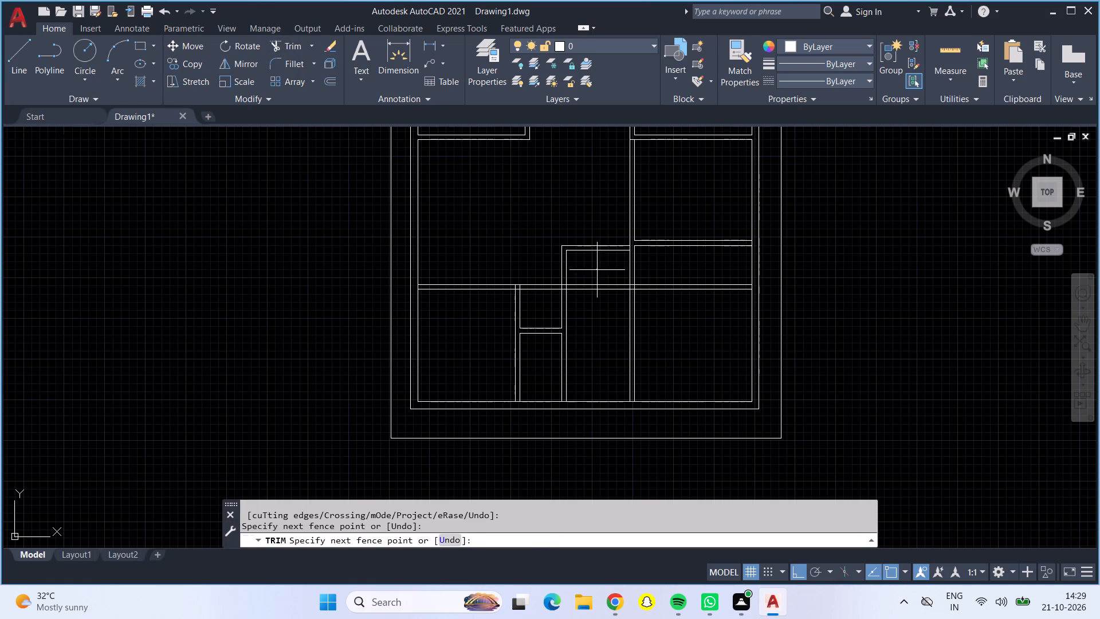
pyautogui.moveTo(598, 273); pyautogui.dragTo(600, 293)
pyautogui.moveTo(701, 260); pyautogui.dragTo(704, 304)
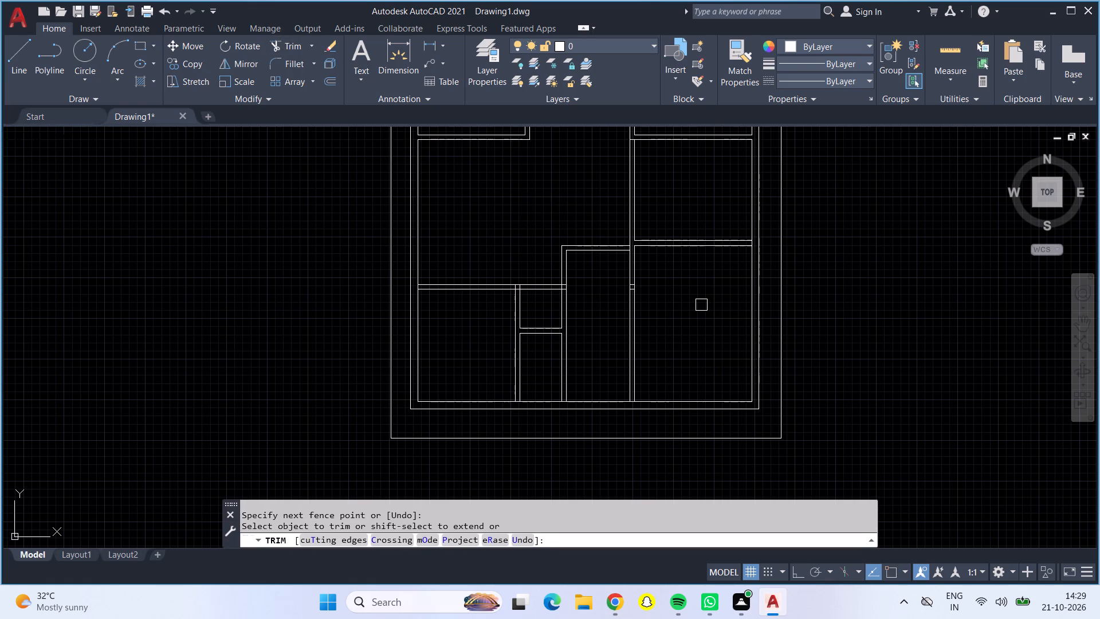
# Trim the leftover horizontal segments inside the two vertical walls on either side of the middle lower room.
pyautogui.scroll(6, 623, 285)
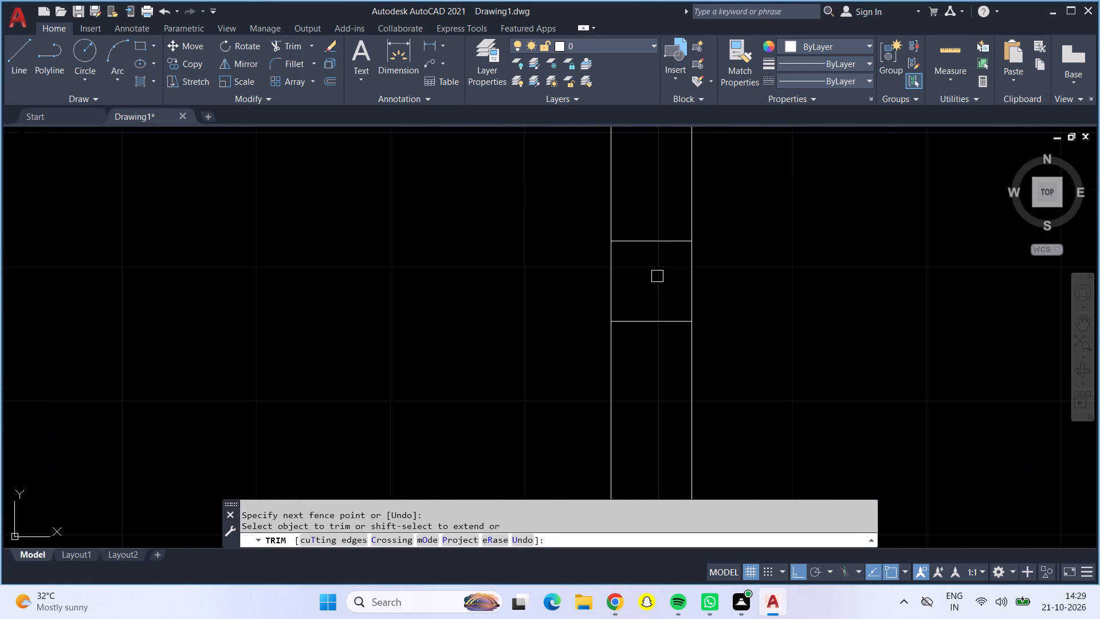
pyautogui.moveTo(647, 210); pyautogui.dragTo(654, 339)
pyautogui.scroll(-3, 655, 332)
pyautogui.scroll(3, 379, 324)
pyautogui.moveTo(357, 245); pyautogui.dragTo(364, 364)
pyautogui.scroll(-2, 364, 364)
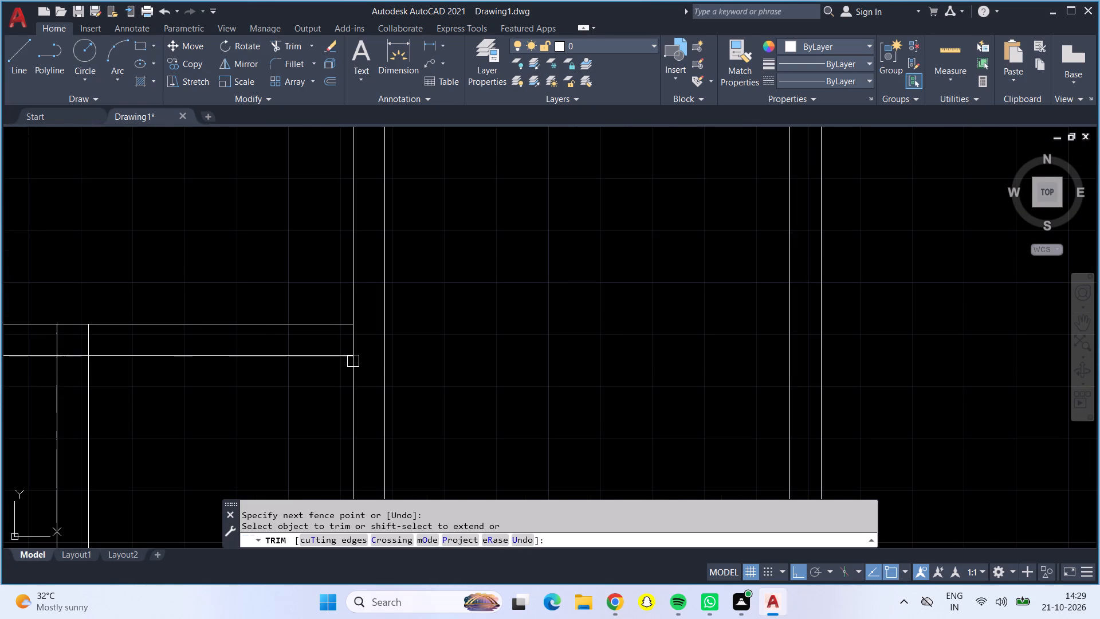
# Trim the new wall's lines across the narrow passage and the overlapping lines at its corner with the left vertical wall.
pyautogui.scroll(-1, 226, 385)
pyautogui.moveTo(226, 385); pyautogui.dragTo(336, 399, button='middle')
pyautogui.moveTo(293, 308); pyautogui.dragTo(324, 393)
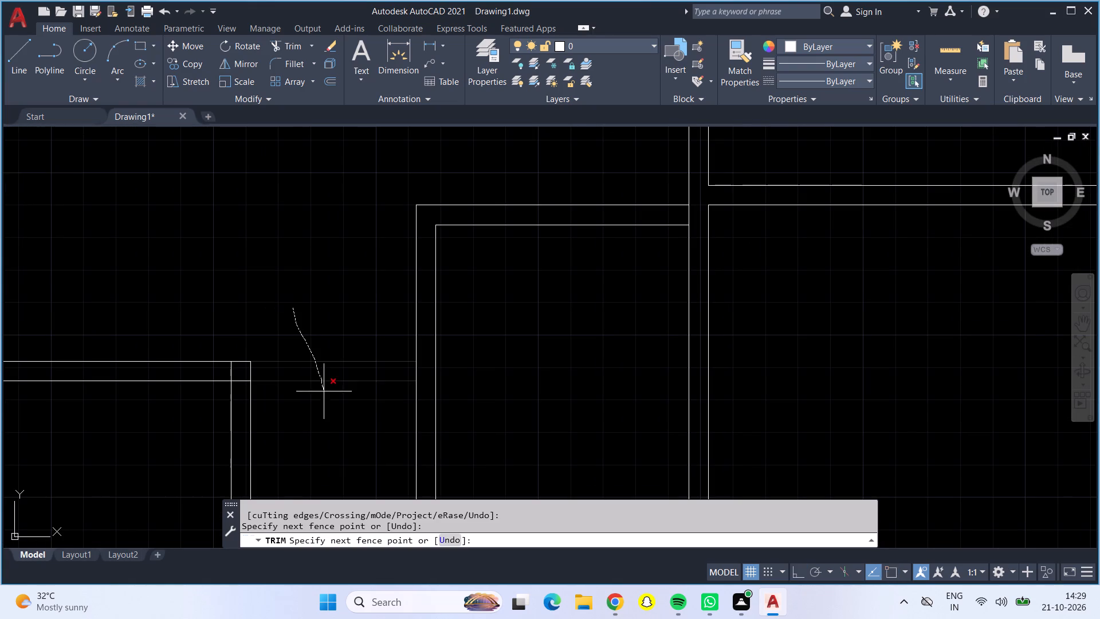
pyautogui.moveTo(324, 393); pyautogui.dragTo(324, 395)
pyautogui.scroll(3, 225, 368)
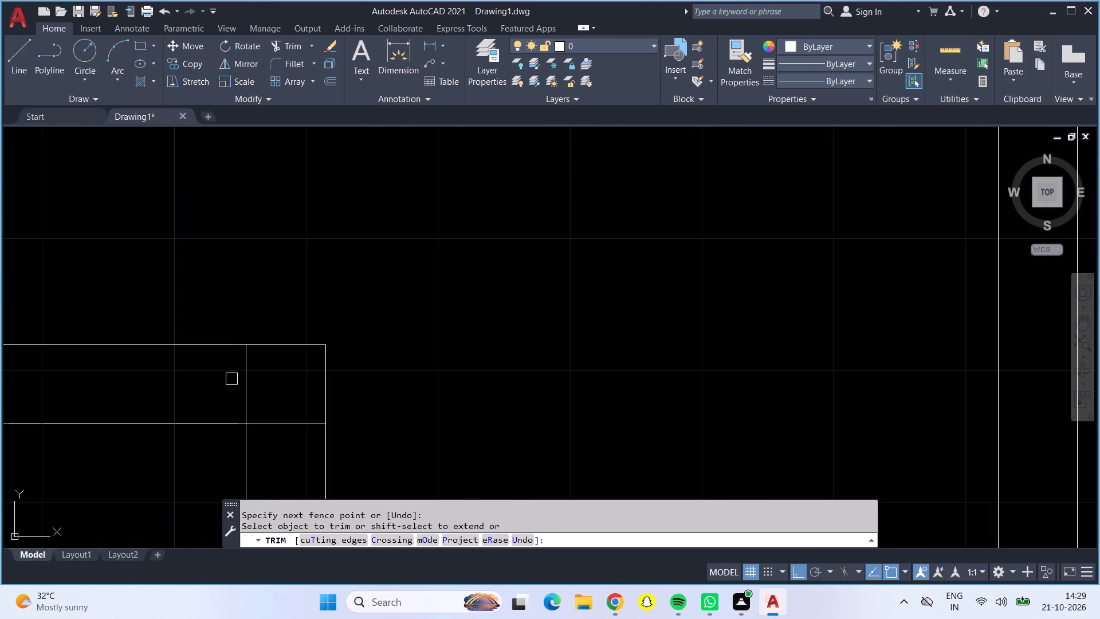
pyautogui.click(247, 381)
pyautogui.click(277, 424)
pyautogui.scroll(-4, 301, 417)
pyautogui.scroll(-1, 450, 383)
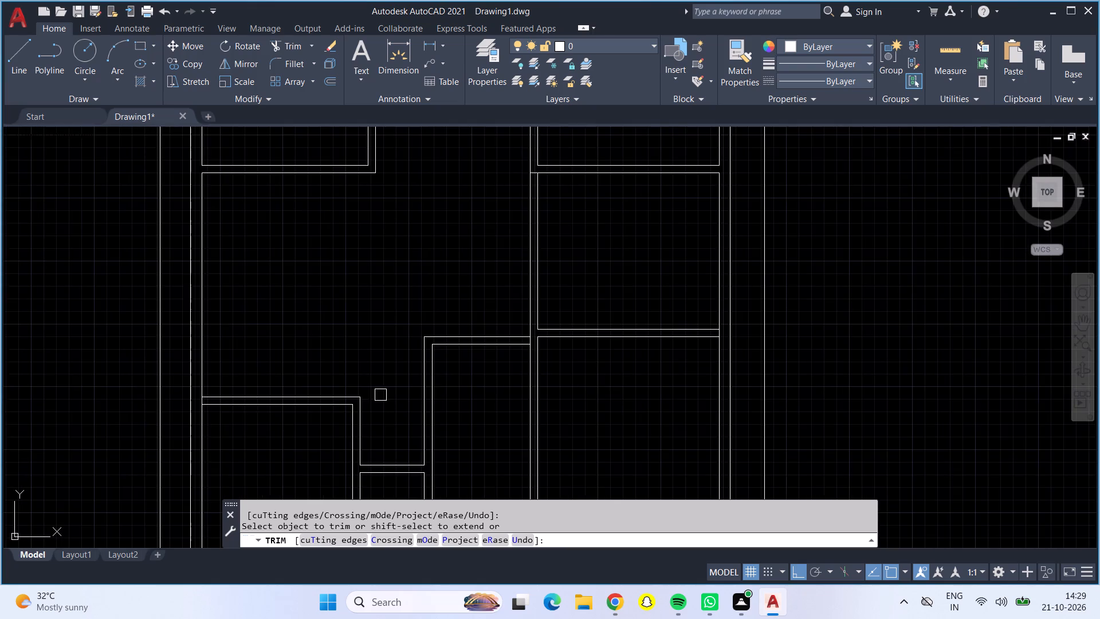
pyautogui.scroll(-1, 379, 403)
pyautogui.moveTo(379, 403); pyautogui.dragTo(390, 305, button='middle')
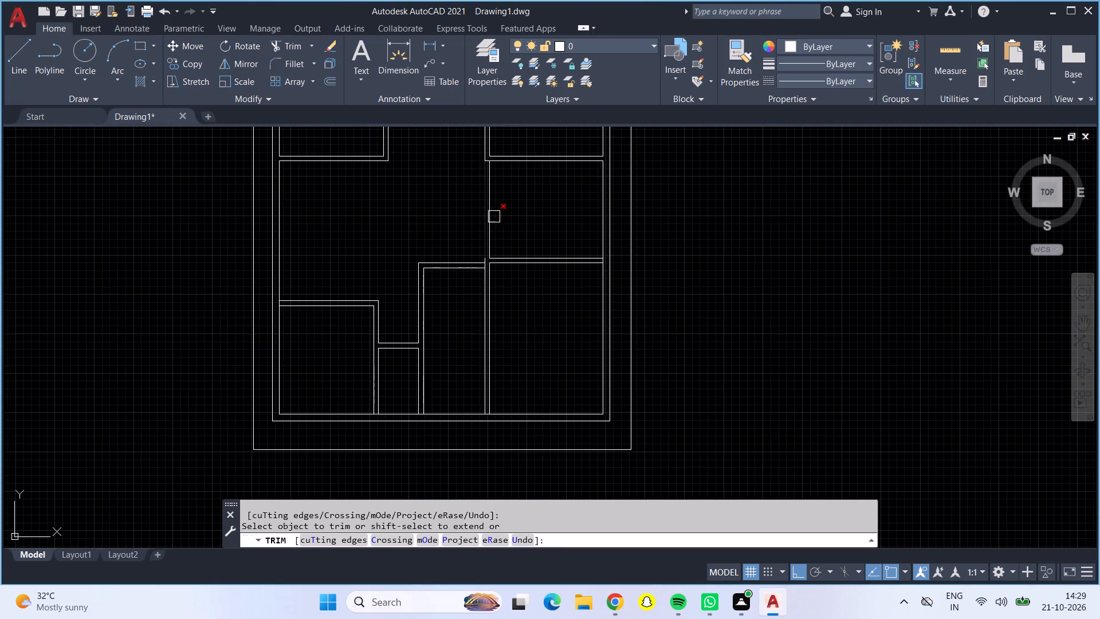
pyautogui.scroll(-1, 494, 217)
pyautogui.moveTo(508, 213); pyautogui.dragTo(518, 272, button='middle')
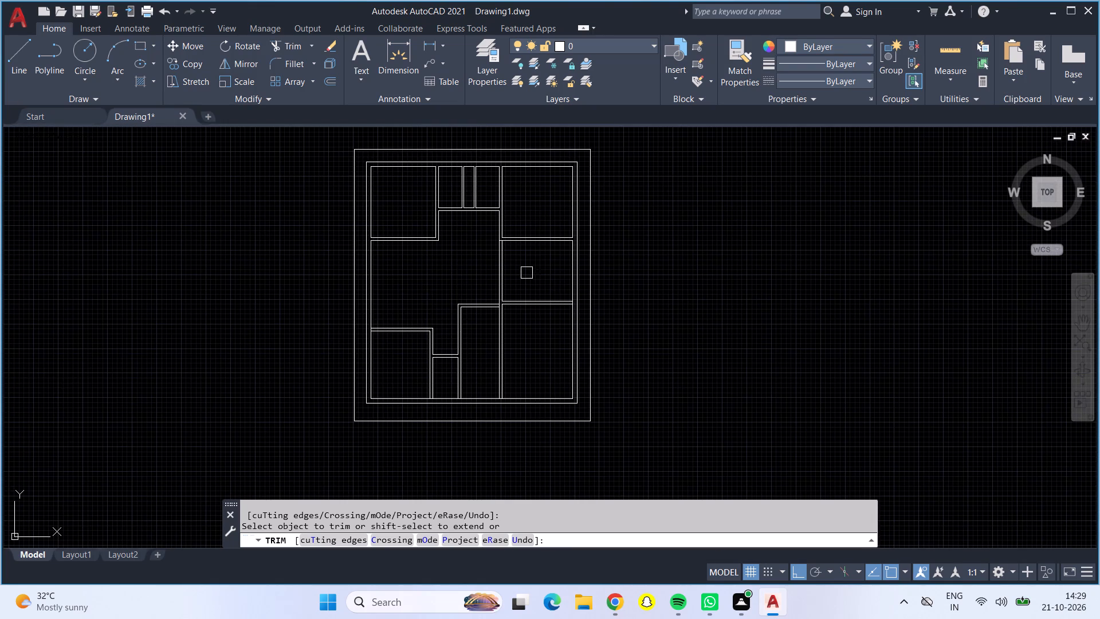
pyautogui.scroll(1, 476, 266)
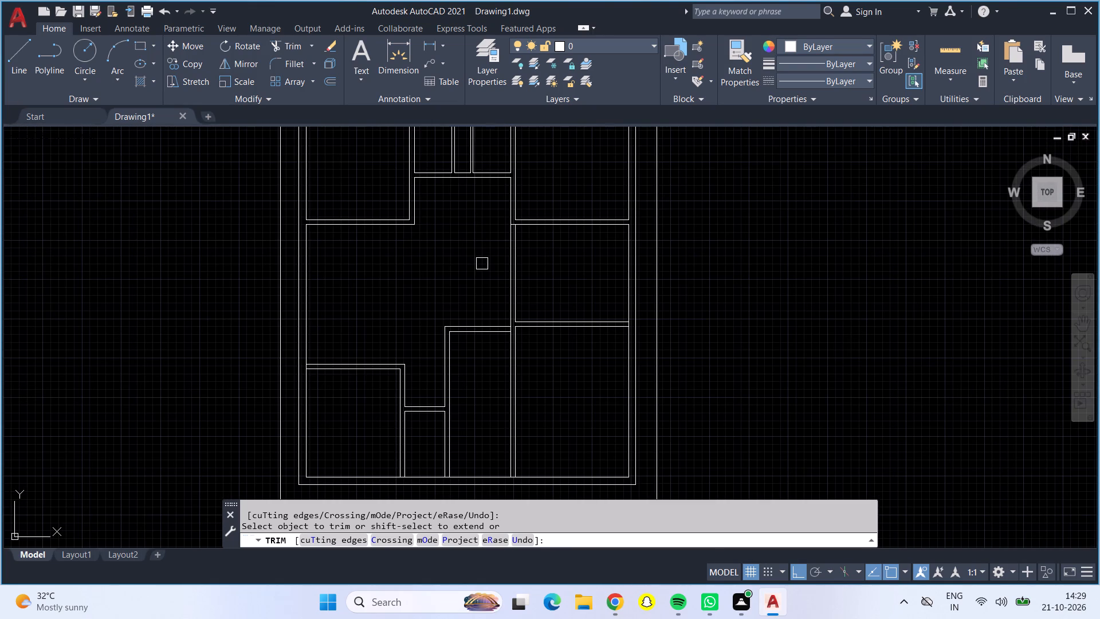
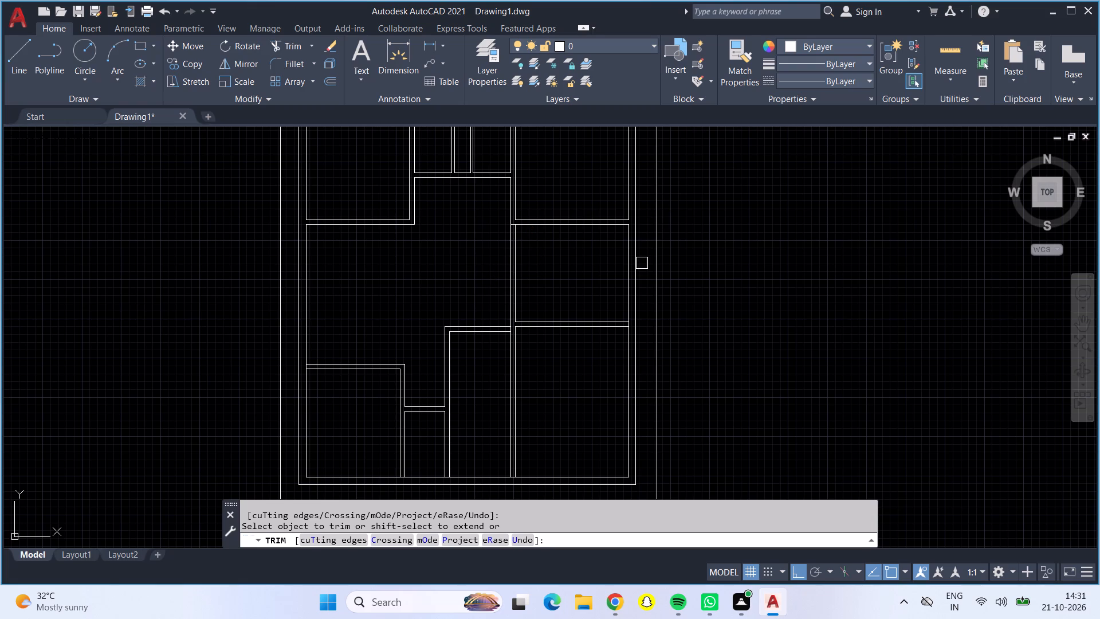
# Trim the inner outer-wall line out of the junctions where the interior walls meet the right and bottom outer walls.
pyautogui.scroll(5, 621, 320)
pyautogui.click(677, 378)
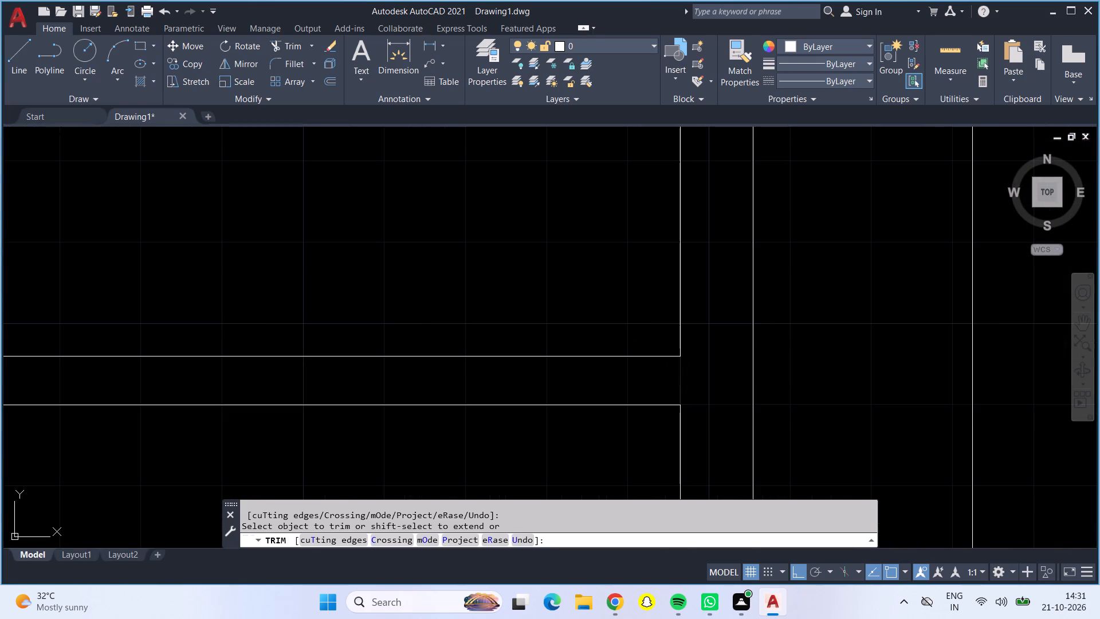
pyautogui.scroll(-4, 677, 380)
pyautogui.moveTo(610, 438); pyautogui.dragTo(663, 253, button='middle')
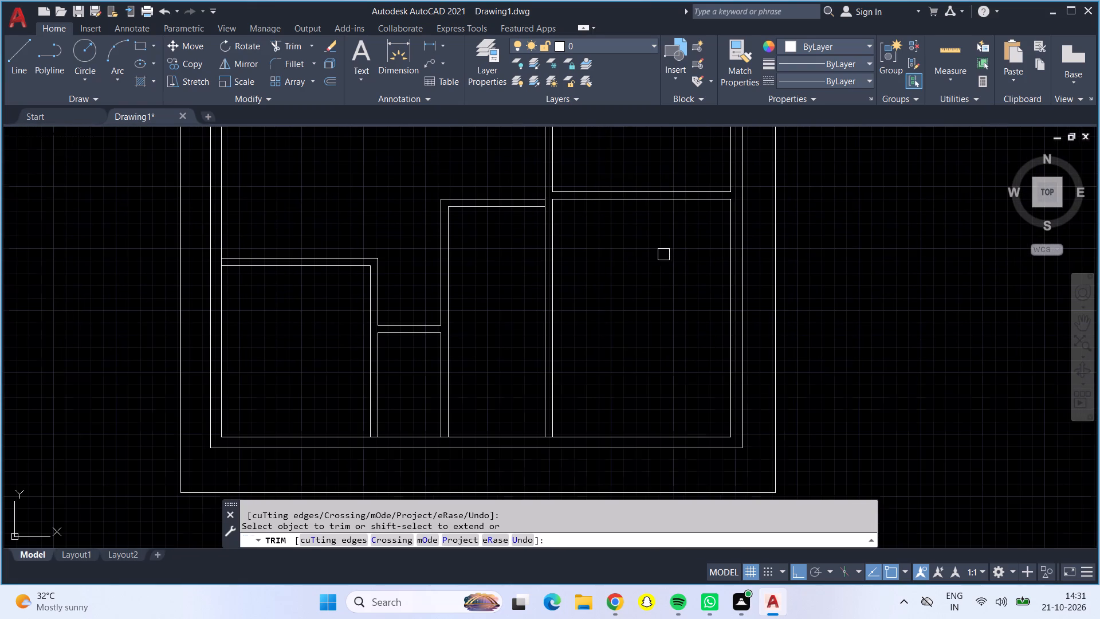
pyautogui.scroll(4, 550, 441)
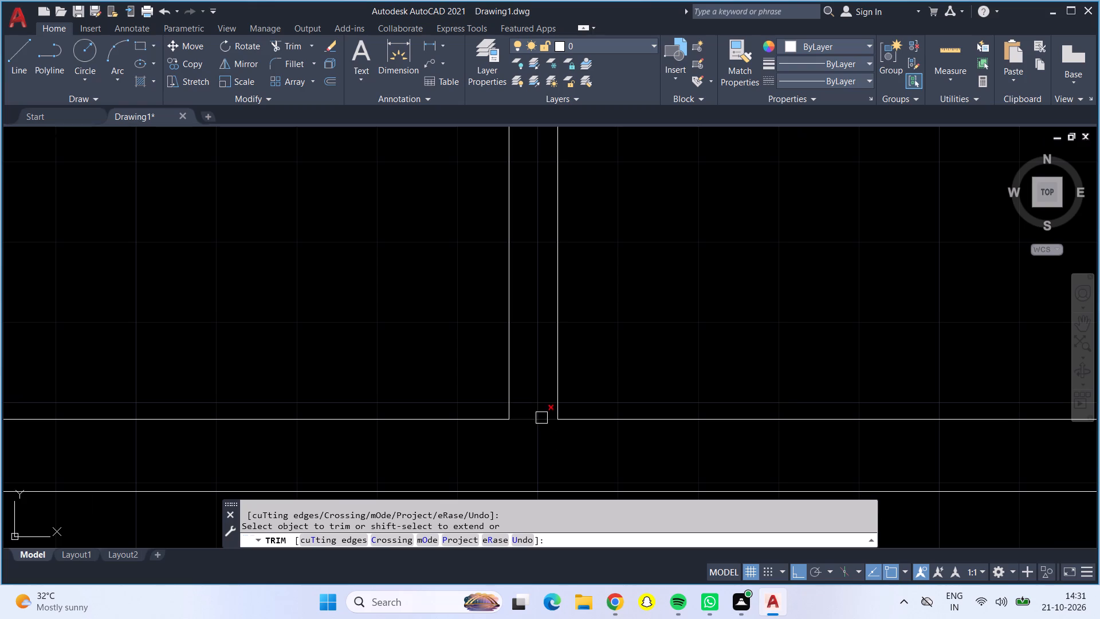
pyautogui.click(541, 418)
pyautogui.scroll(-4, 541, 418)
pyautogui.scroll(4, 431, 428)
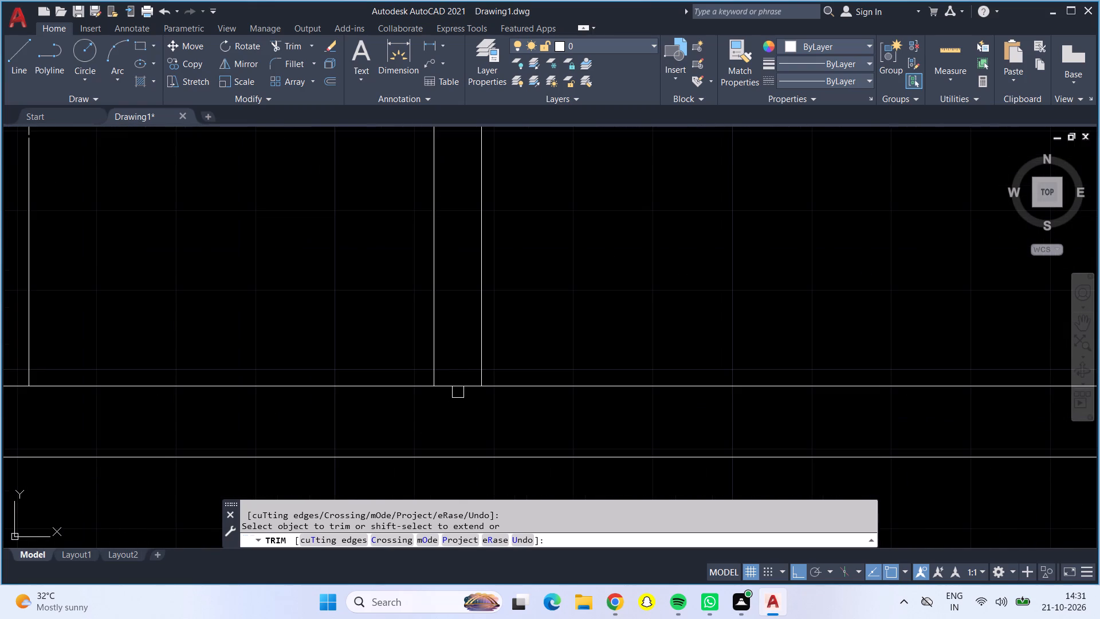
pyautogui.click(456, 384)
pyautogui.scroll(-3, 452, 391)
pyautogui.scroll(3, 348, 396)
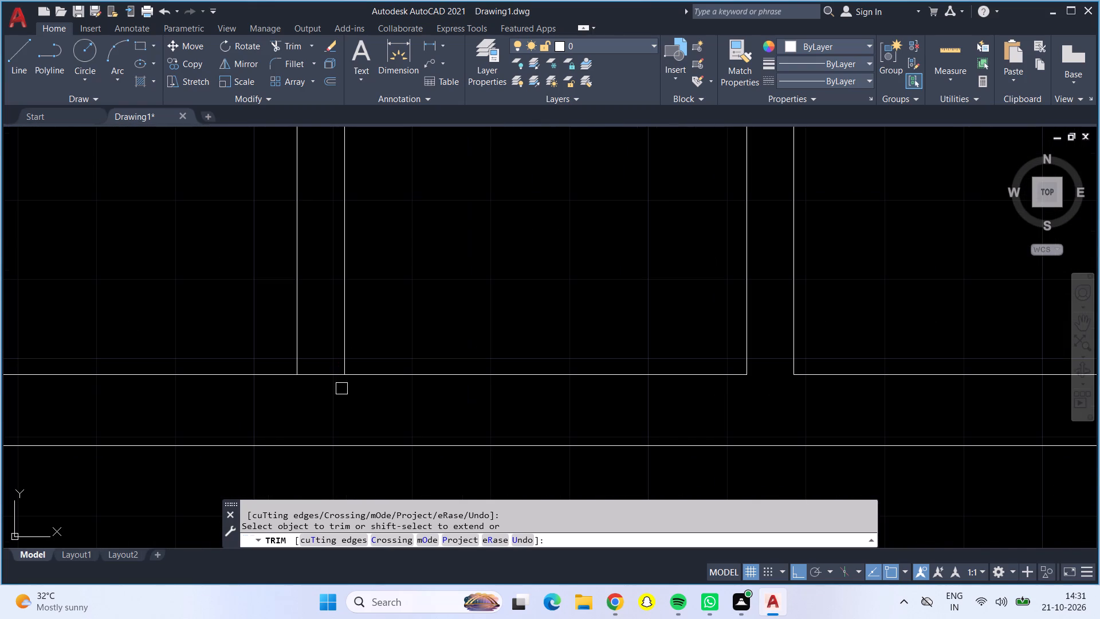
pyautogui.click(332, 374)
pyautogui.scroll(-2, 343, 384)
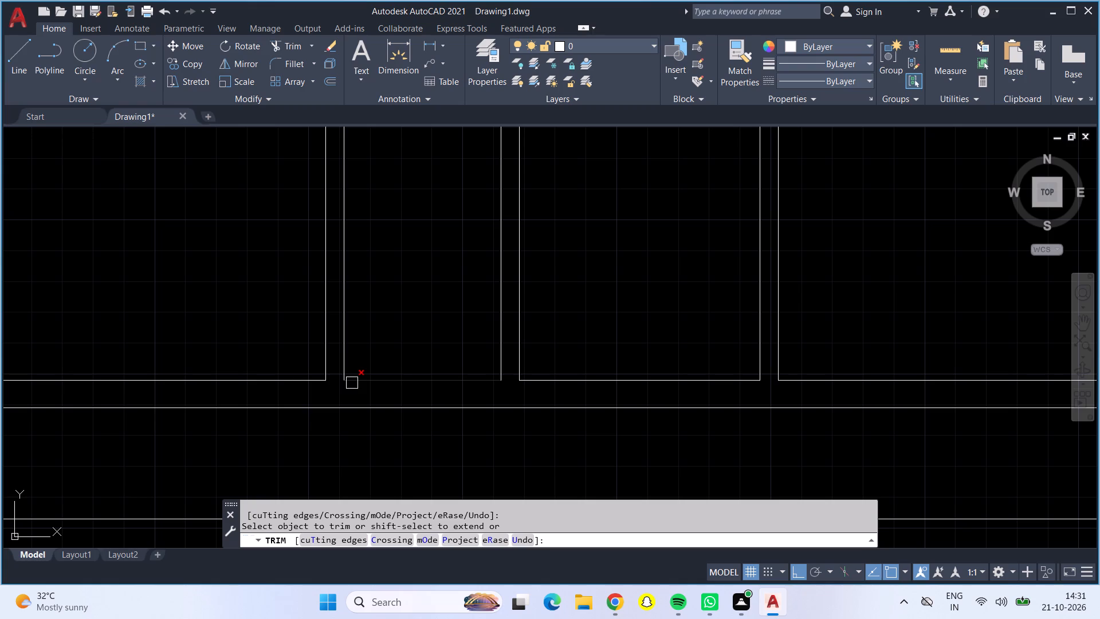
# Trim away the inner bottom wall line of the lower right room.
pyautogui.scroll(-2, 843, 355)
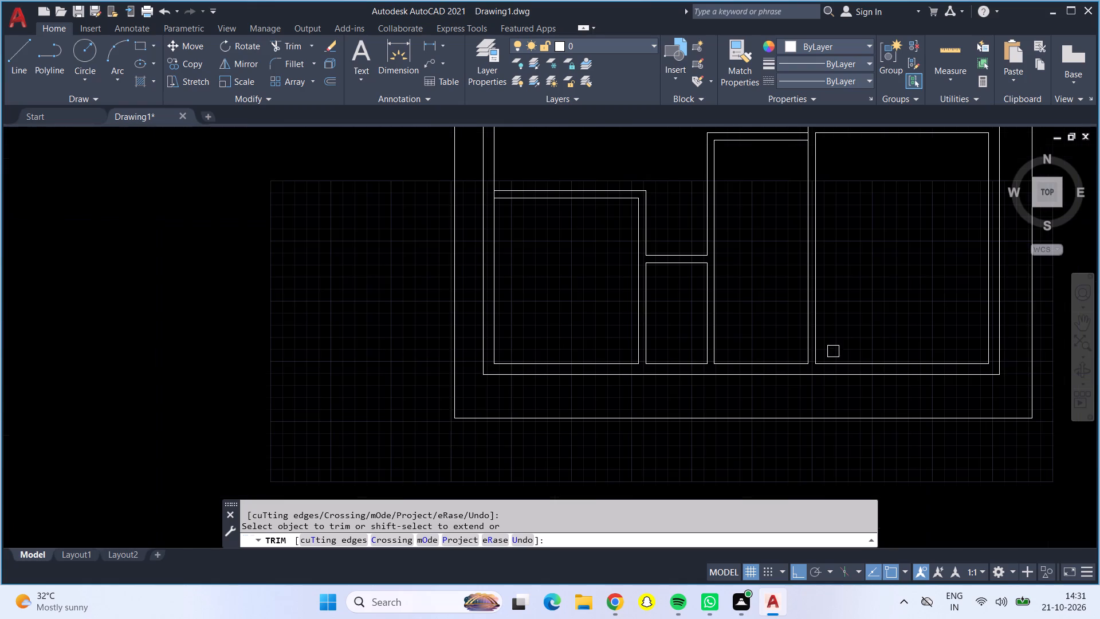
pyautogui.moveTo(885, 290); pyautogui.dragTo(676, 296, button='middle')
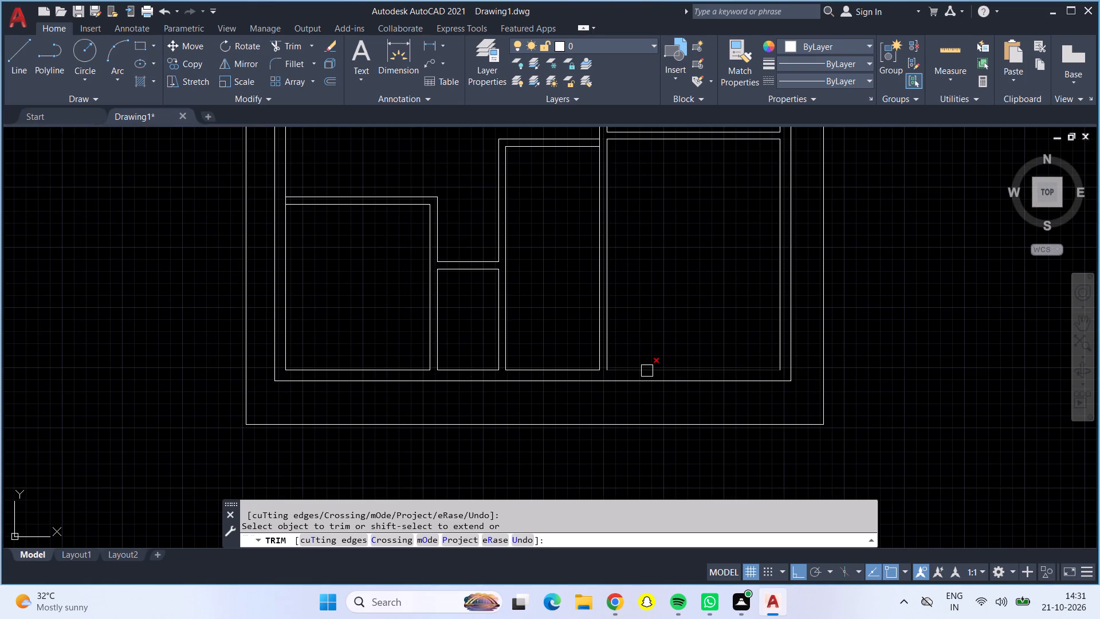
pyautogui.click(647, 371)
# Draw short vertical lines from the lower ends of the lower right room's two side walls to the outermost bottom wall line.
pyautogui.click(12, 58)
pyautogui.press('Escape')
pyautogui.click(14, 52)
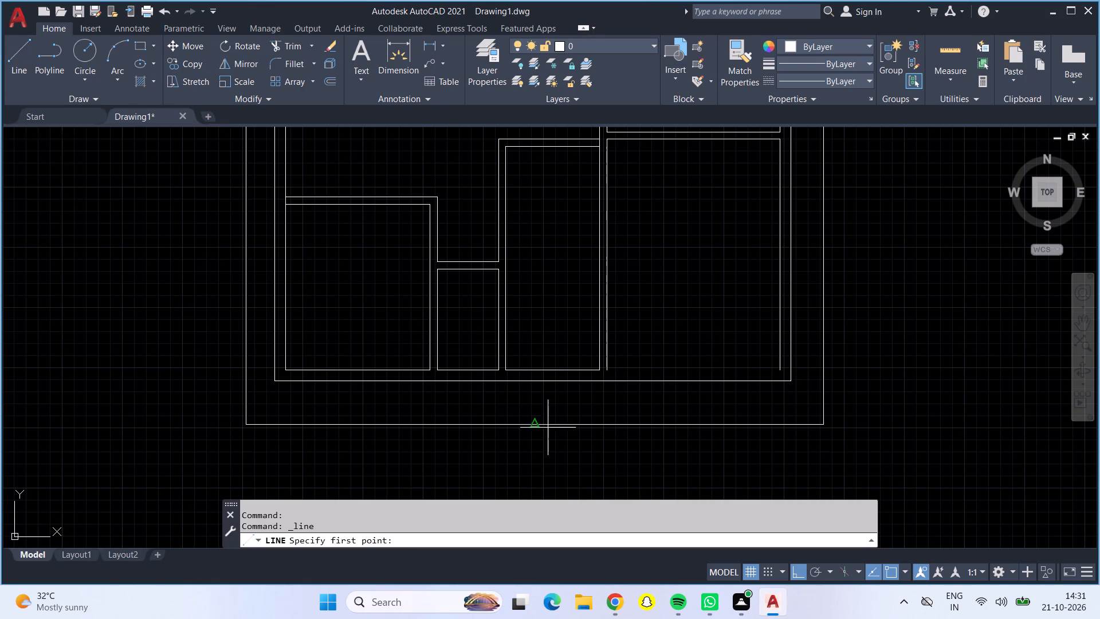
pyautogui.click(604, 371)
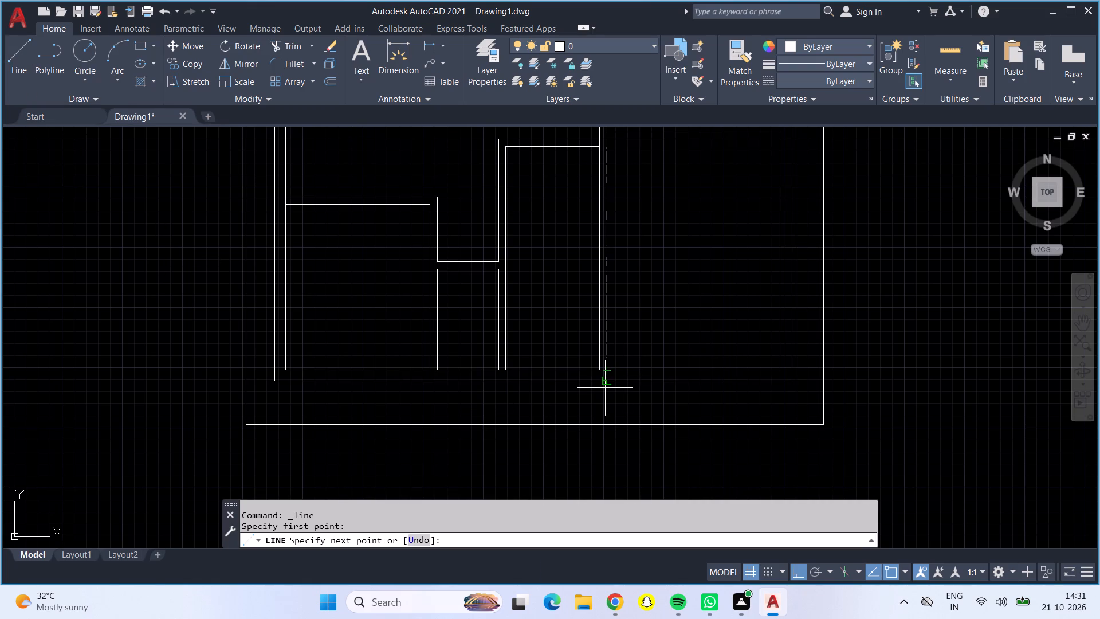
pyautogui.click(605, 379)
pyautogui.press('Escape')
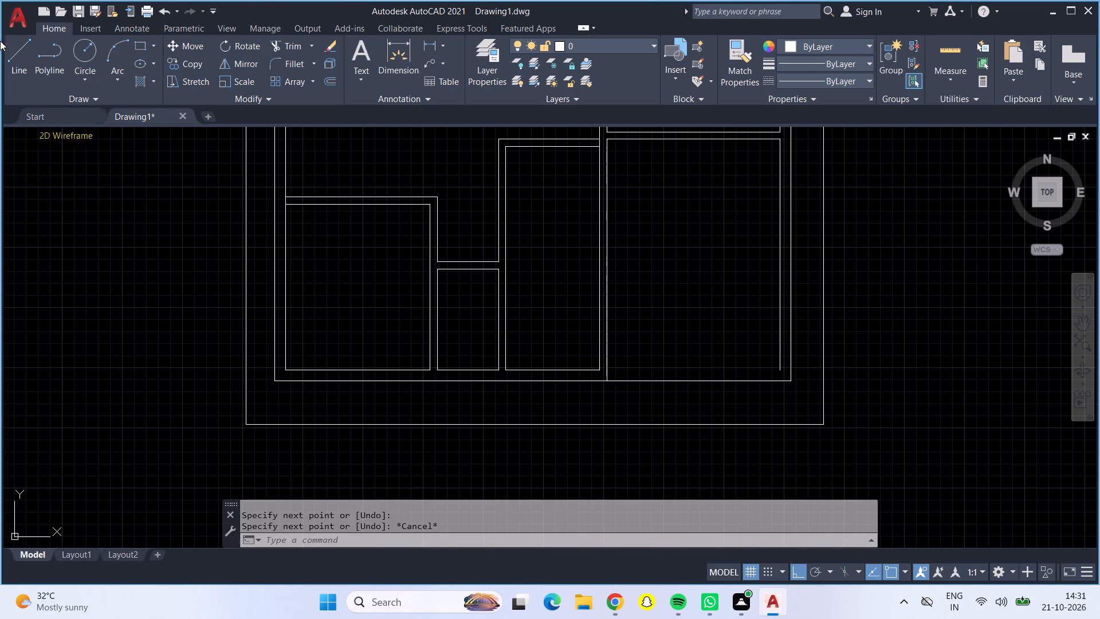
pyautogui.moveTo(12, 48); pyautogui.dragTo(15, 58)
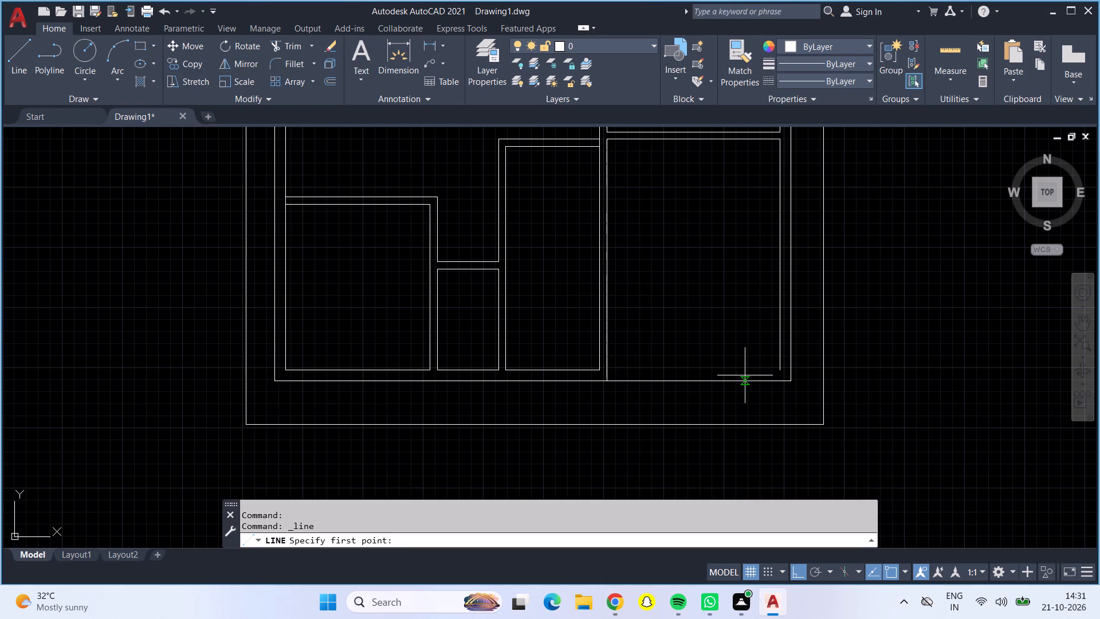
pyautogui.click(778, 370)
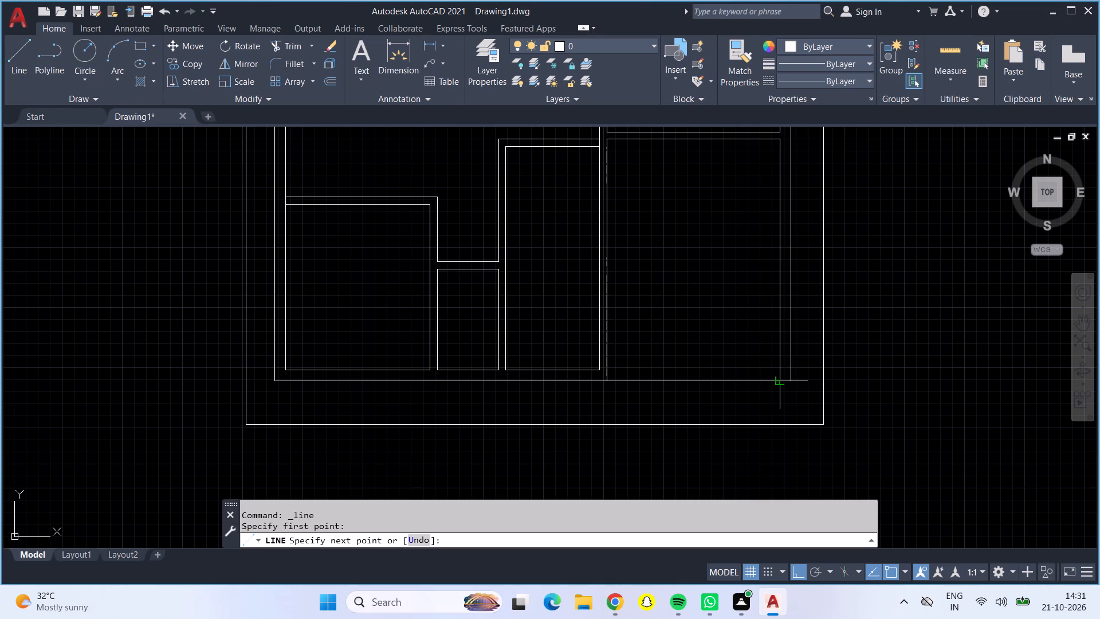
pyautogui.click(780, 385)
pyautogui.press('Escape')
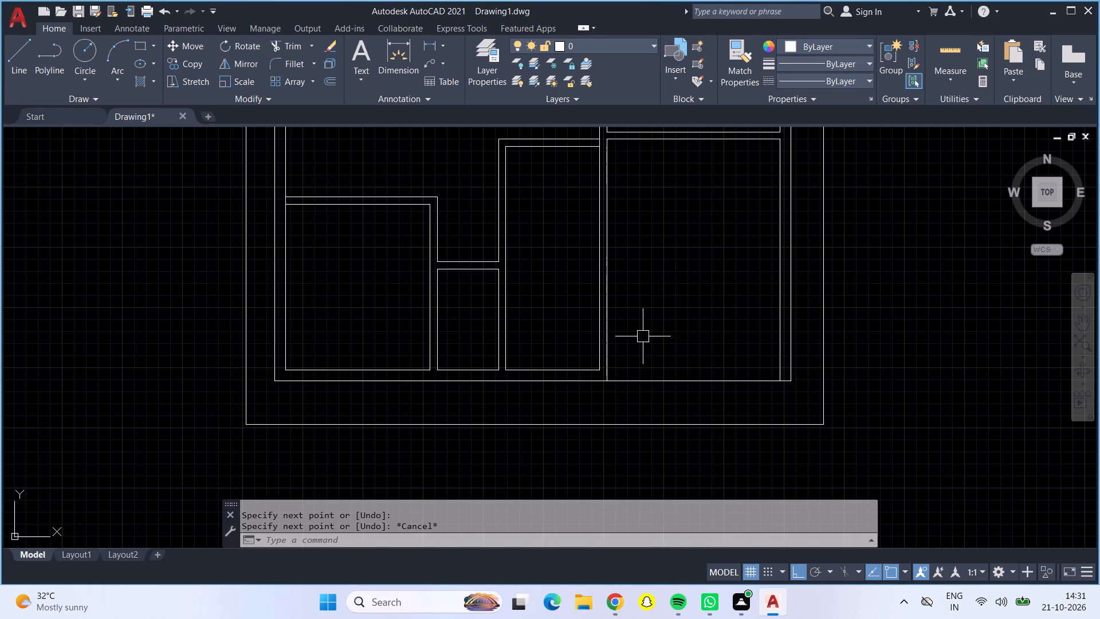
# Mark a 4' opening in the middle right room's left wall with connected lines, starting 6" below the upper wall's junction corner.
pyautogui.moveTo(635, 283); pyautogui.dragTo(693, 328, button='middle')
pyautogui.moveTo(694, 261); pyautogui.dragTo(730, 335, button='middle')
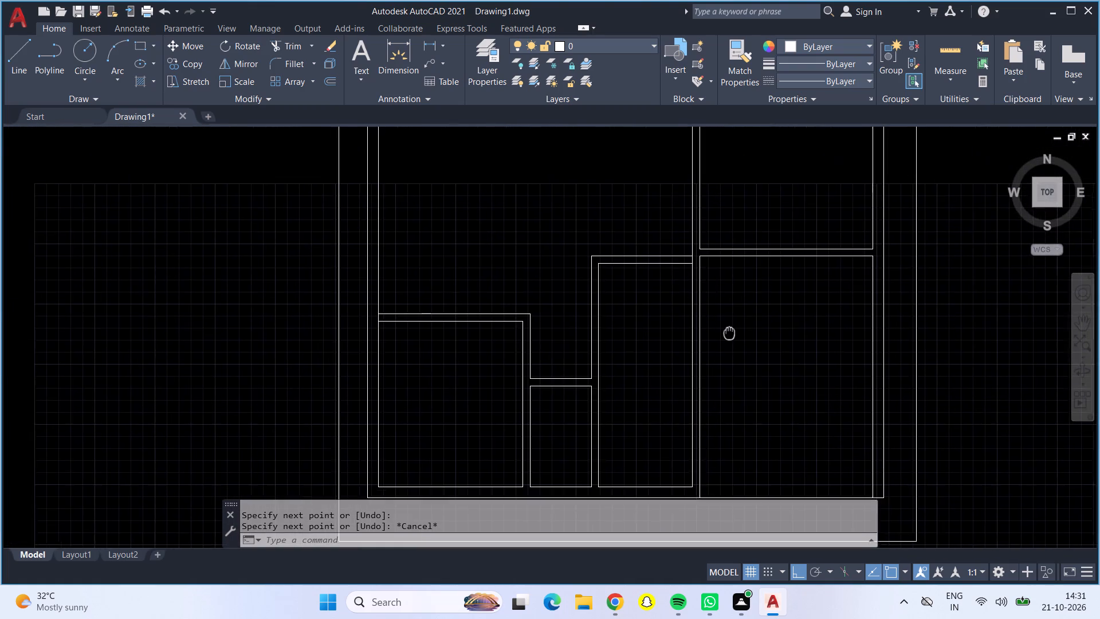
pyautogui.moveTo(730, 335); pyautogui.dragTo(733, 379, button='middle')
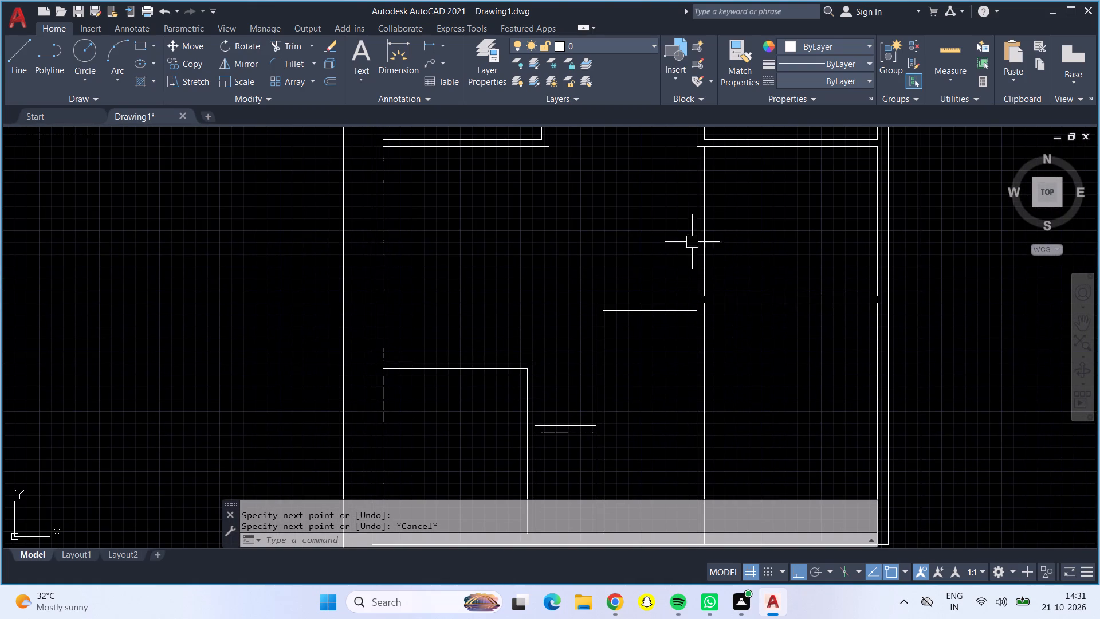
pyautogui.moveTo(730, 232); pyautogui.dragTo(721, 310, button='middle')
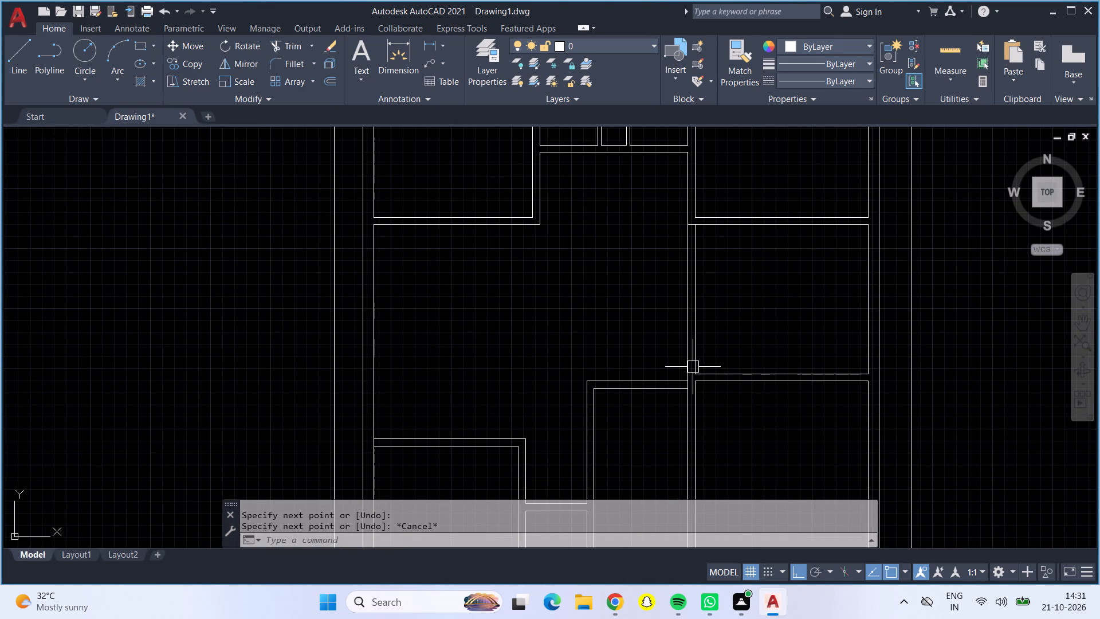
pyautogui.click(22, 53)
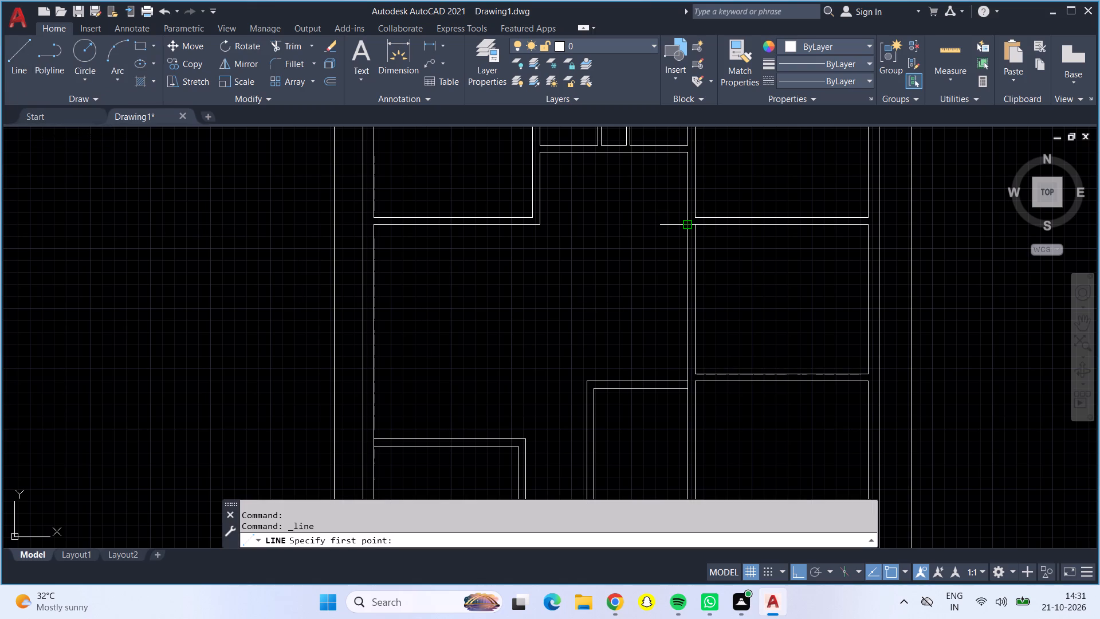
pyautogui.scroll(2, 686, 228)
pyautogui.click(690, 216)
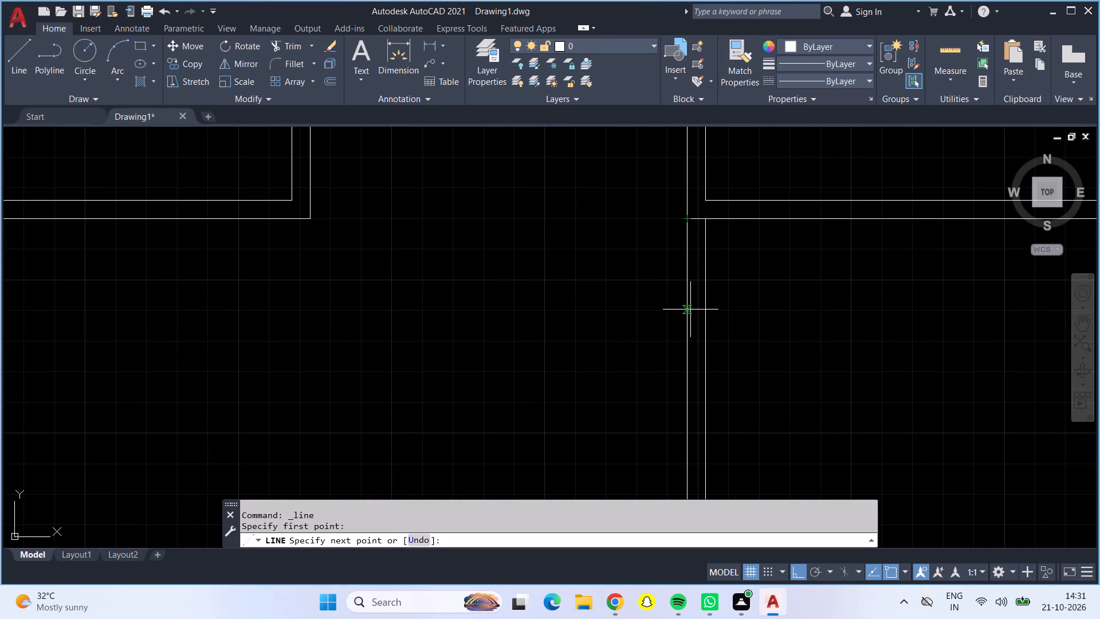
pyautogui.moveTo(683, 326); pyautogui.dragTo(685, 248, button='middle')
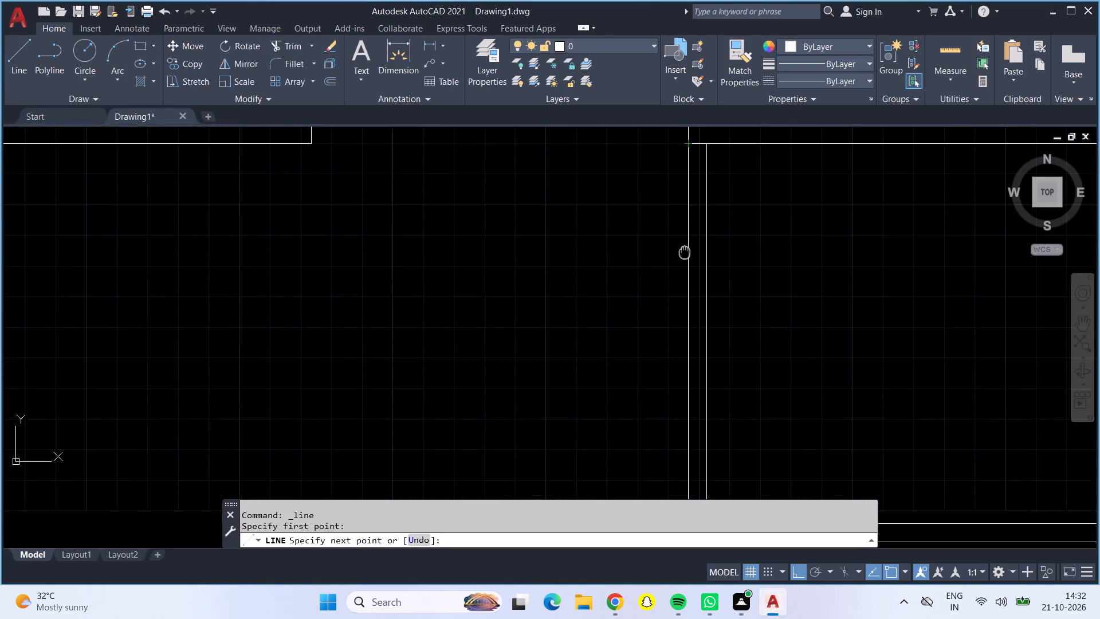
pyautogui.moveTo(685, 248); pyautogui.dragTo(685, 246, button='middle')
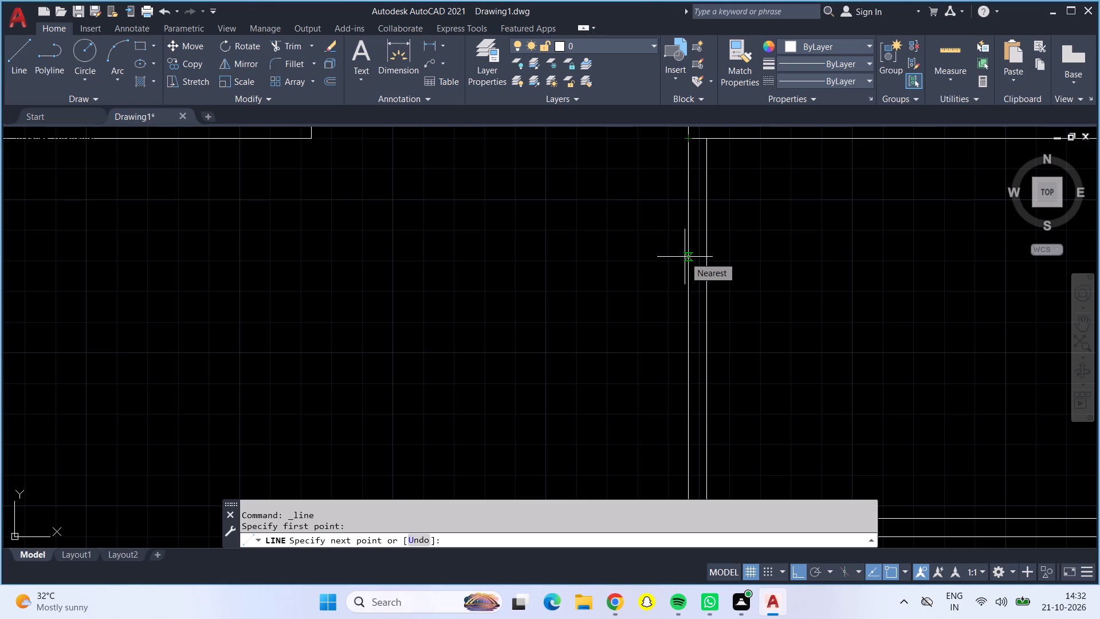
pyautogui.press('6')
pyautogui.hotkey('shift', '"')
pyautogui.press('Return')
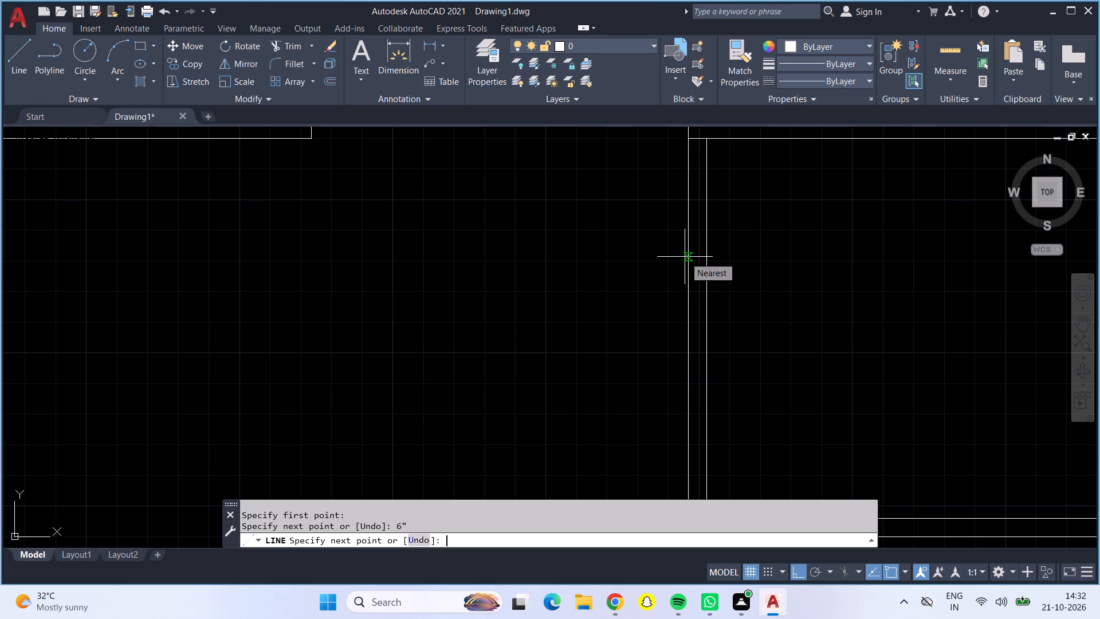
pyautogui.click(705, 154)
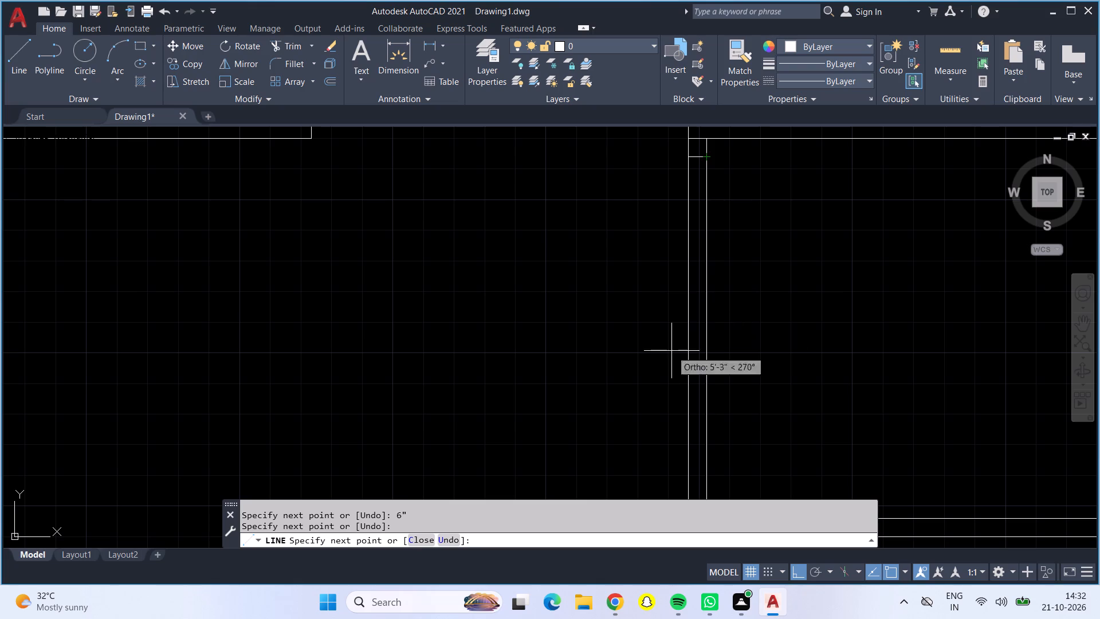
pyautogui.write("4'")
pyautogui.press('Return')
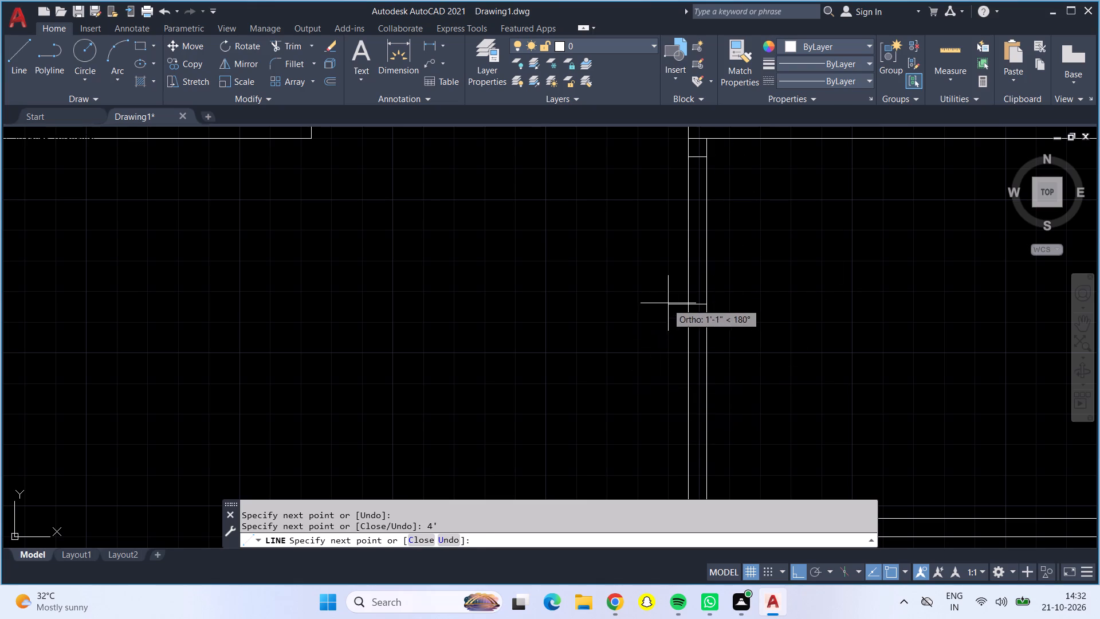
pyautogui.click(685, 303)
pyautogui.press('Return')
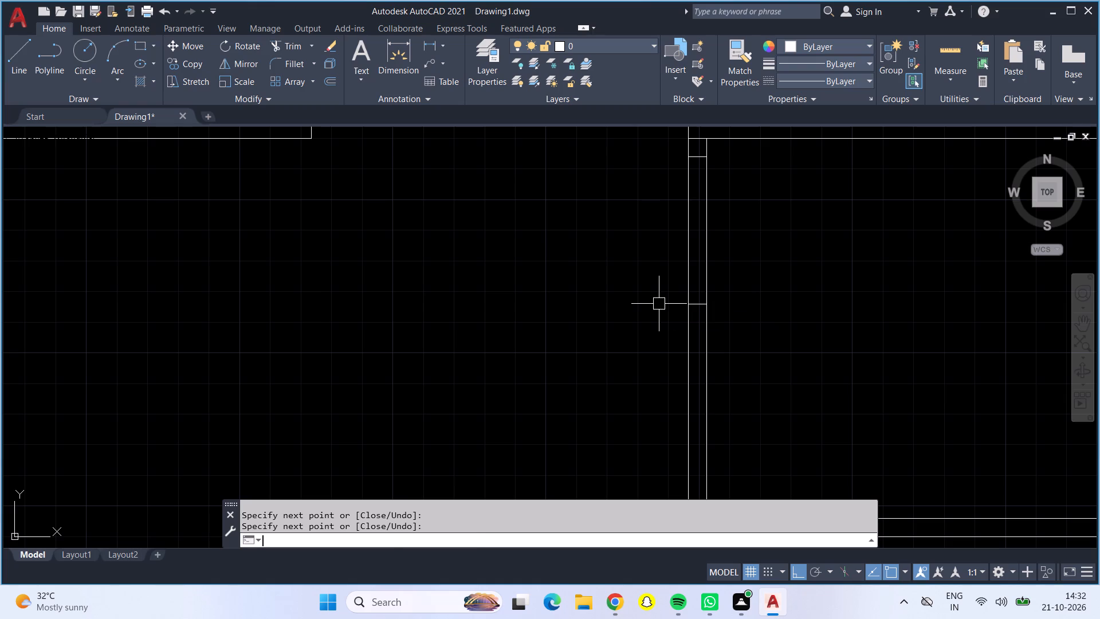
# Trim both wall lines between the two opening marks in the middle right room's left wall.
pyautogui.scroll(-1, 659, 299)
pyautogui.moveTo(732, 339); pyautogui.dragTo(731, 300, button='middle')
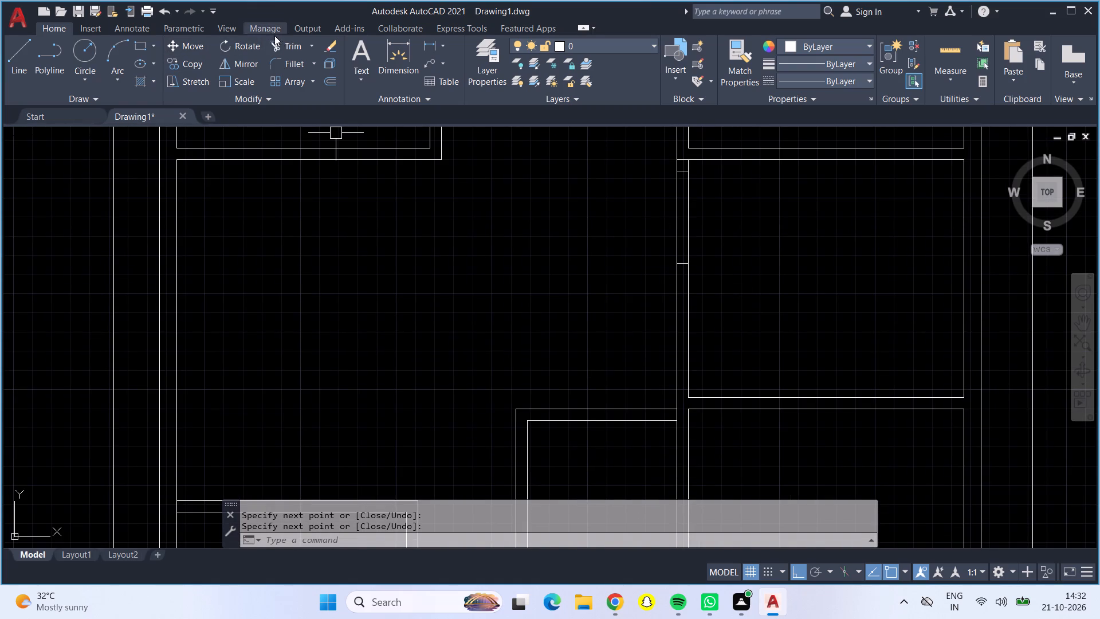
pyautogui.click(278, 39)
pyautogui.moveTo(655, 209); pyautogui.dragTo(723, 209)
# Trim the leftover horizontal segment across the wall junction just above the new opening.
pyautogui.scroll(-1, 682, 225)
pyautogui.moveTo(679, 225); pyautogui.dragTo(555, 239, button='middle')
pyautogui.scroll(1, 631, 262)
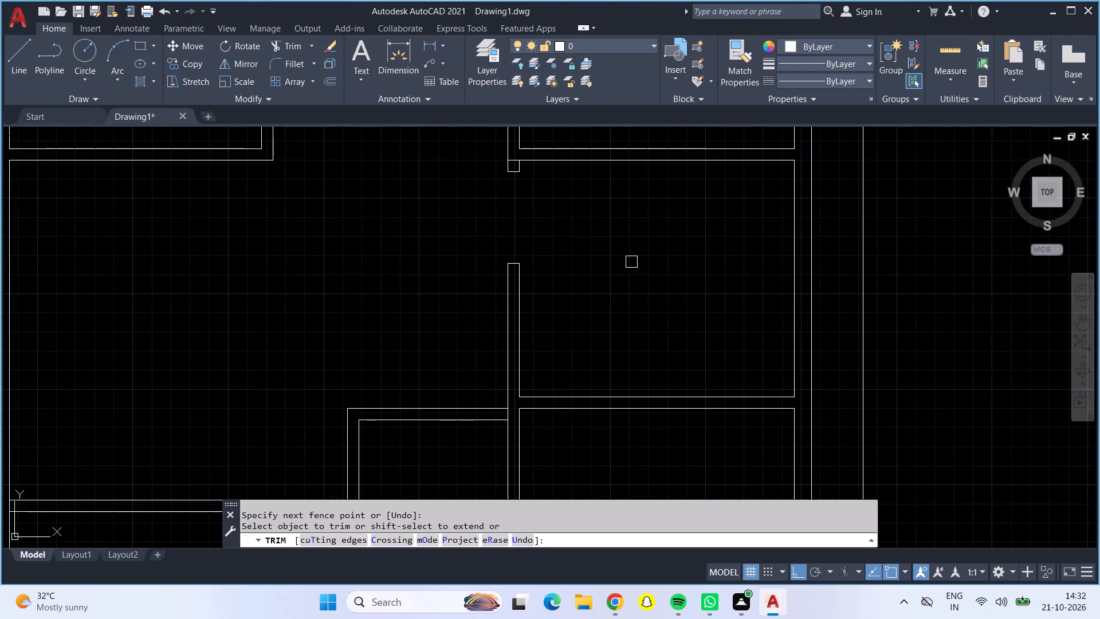
pyautogui.scroll(1, 654, 291)
pyautogui.scroll(-2, 654, 291)
pyautogui.scroll(2, 564, 207)
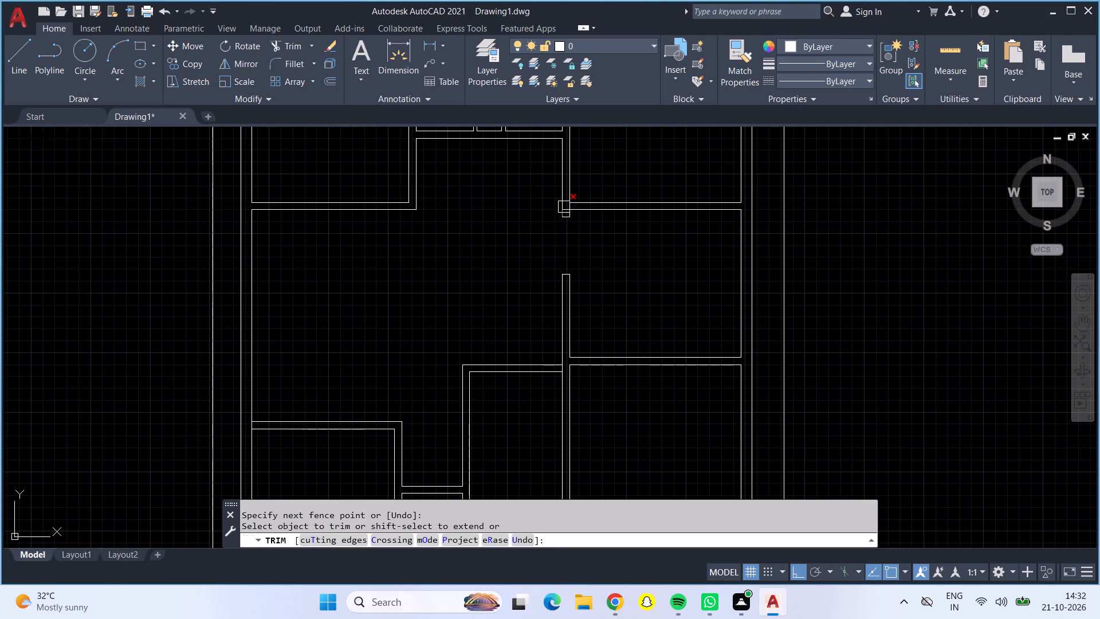
pyautogui.scroll(2, 564, 207)
pyautogui.click(581, 230)
pyautogui.scroll(-1, 592, 249)
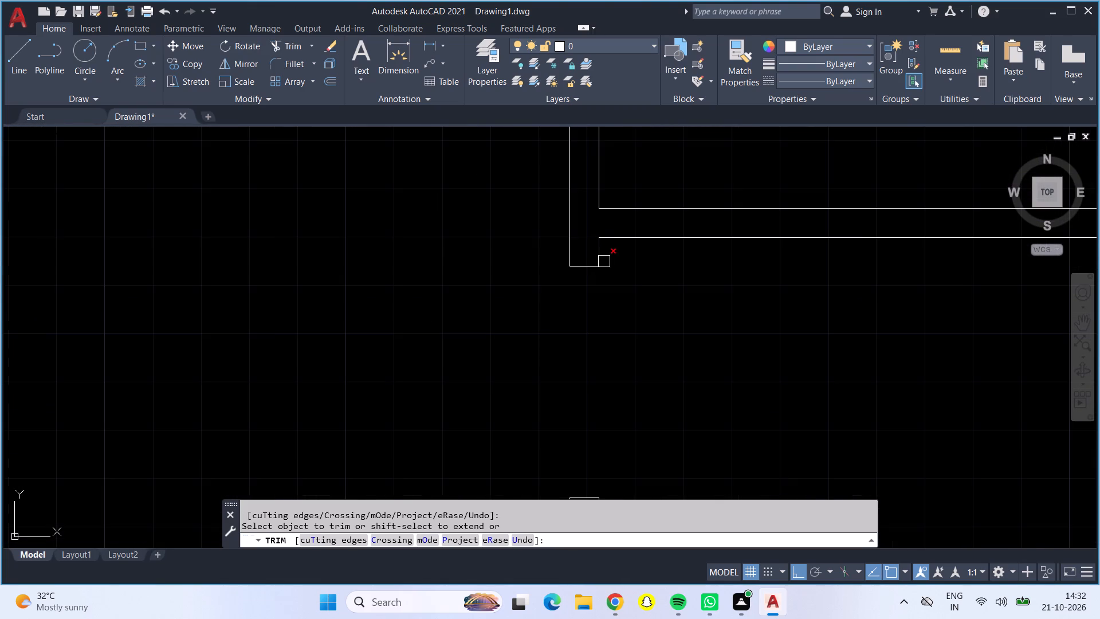
pyautogui.scroll(-1, 637, 320)
pyautogui.moveTo(637, 320); pyautogui.dragTo(616, 317, button='middle')
pyautogui.moveTo(613, 349); pyautogui.dragTo(494, 260, button='middle')
pyautogui.scroll(-1, 547, 303)
pyautogui.moveTo(573, 325); pyautogui.dragTo(513, 250, button='middle')
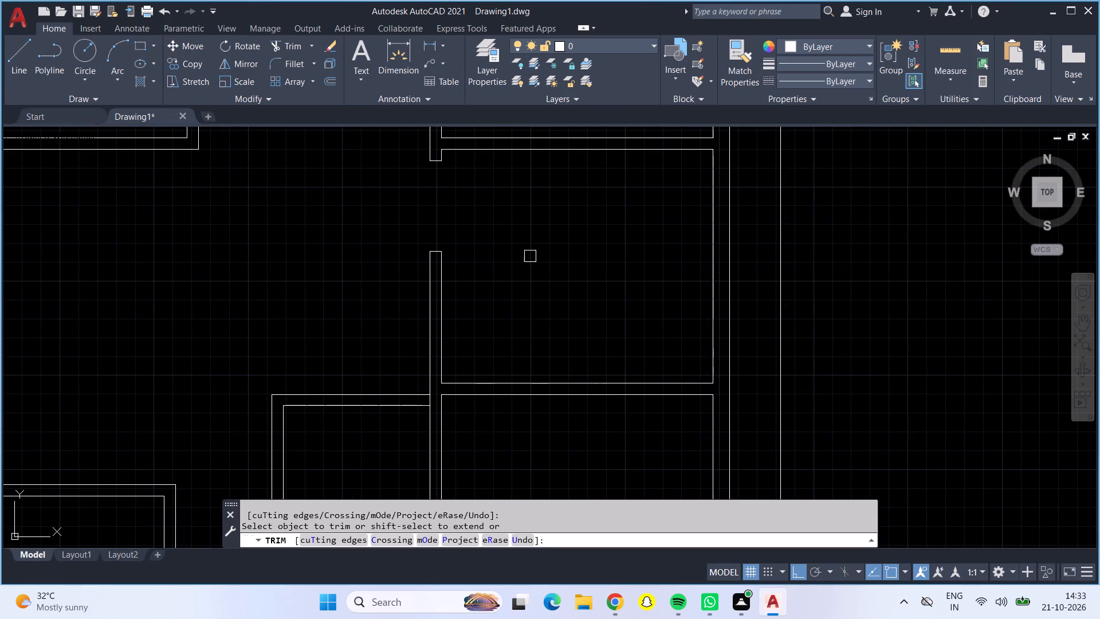
pyautogui.press('Escape')
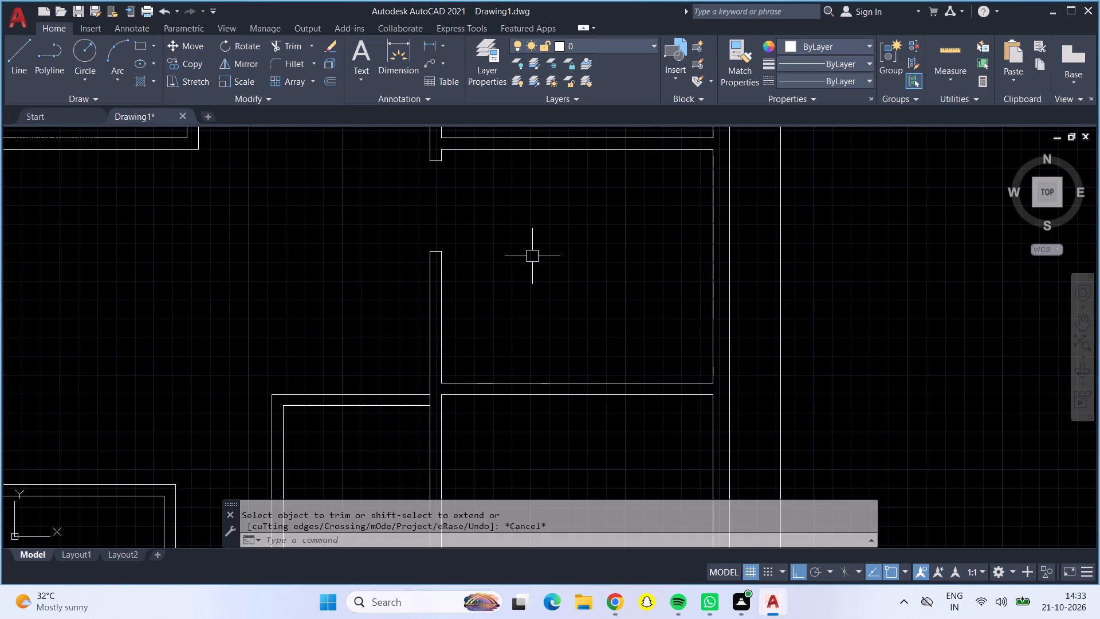
# Offset the middle right room's inner right wall line and bottom wall line 2'5" into the room.
pyautogui.press('o')
pyautogui.press('Return')
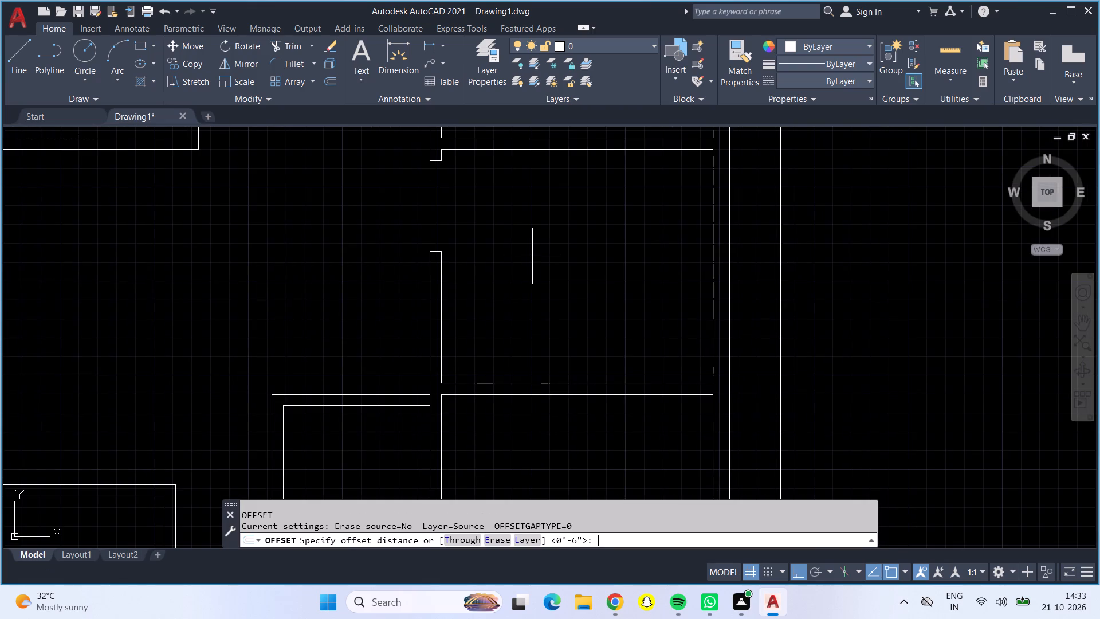
pyautogui.write('2\'5"')
pyautogui.press('Return')
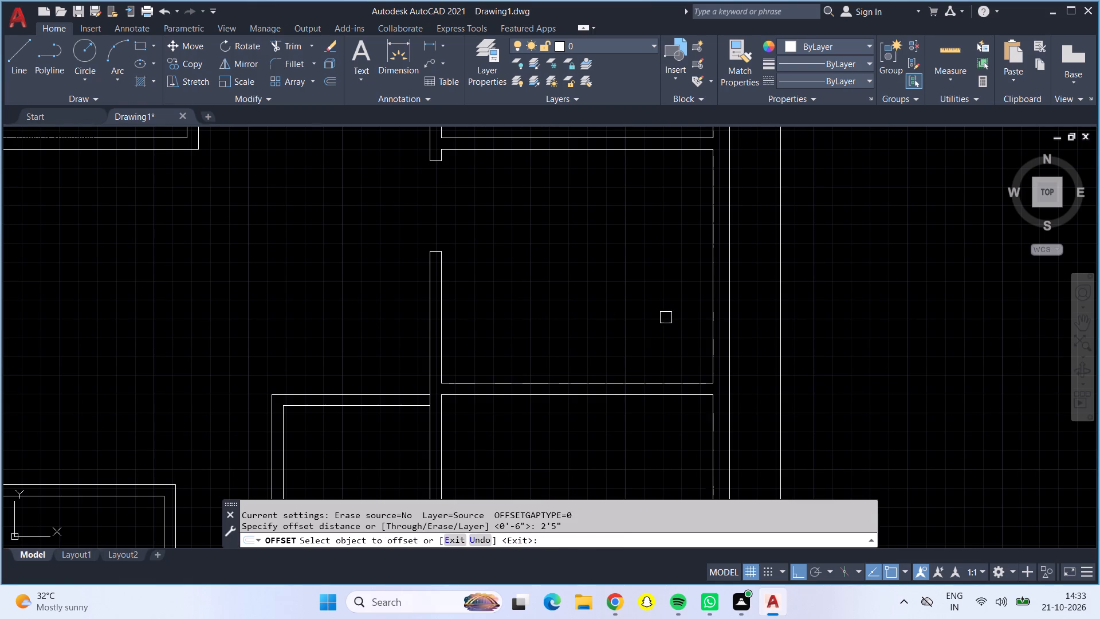
pyautogui.moveTo(713, 307); pyautogui.dragTo(700, 305)
pyautogui.click(609, 292)
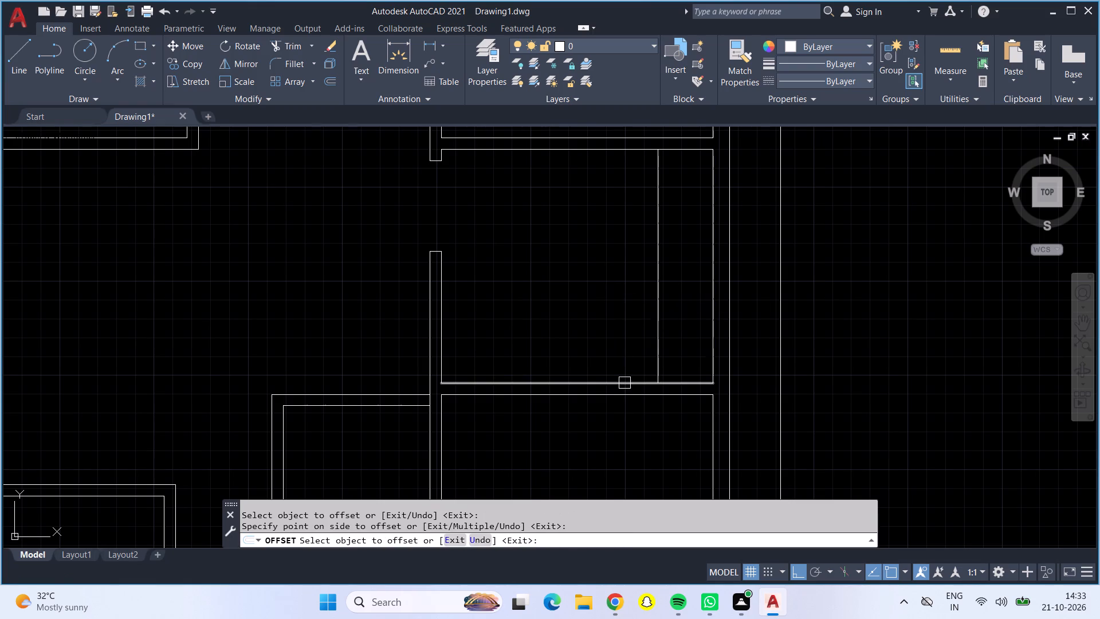
pyautogui.click(626, 380)
pyautogui.click(591, 279)
# Trim the two offset lines' ends beyond their crossing so they form a clean L-shaped corner.
pyautogui.click(284, 39)
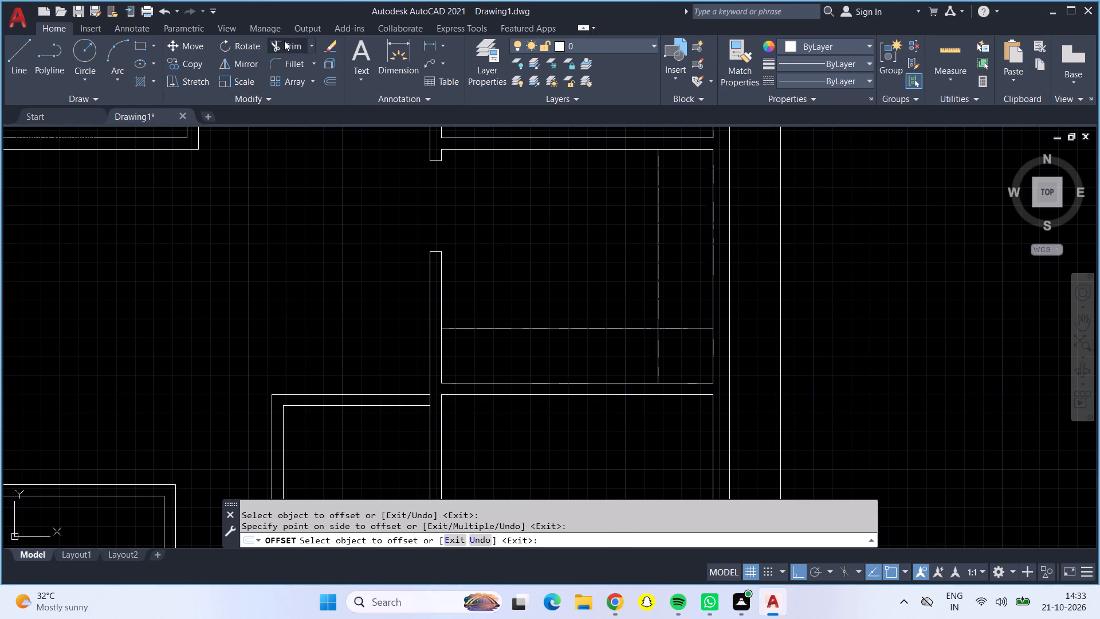
pyautogui.click(655, 347)
pyautogui.click(677, 329)
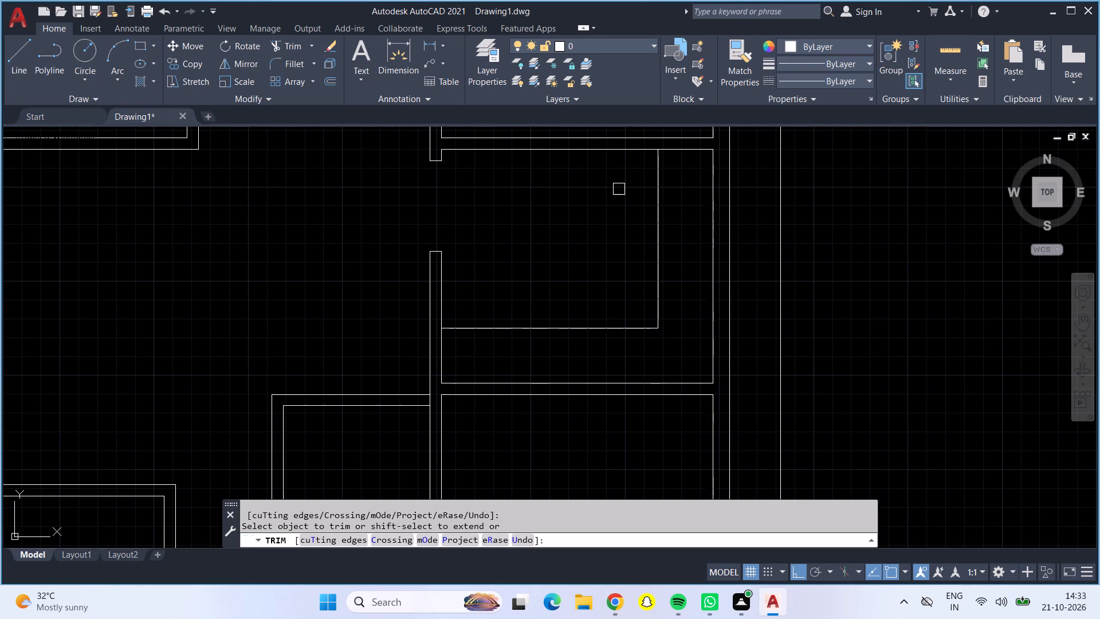
pyautogui.press('Escape')
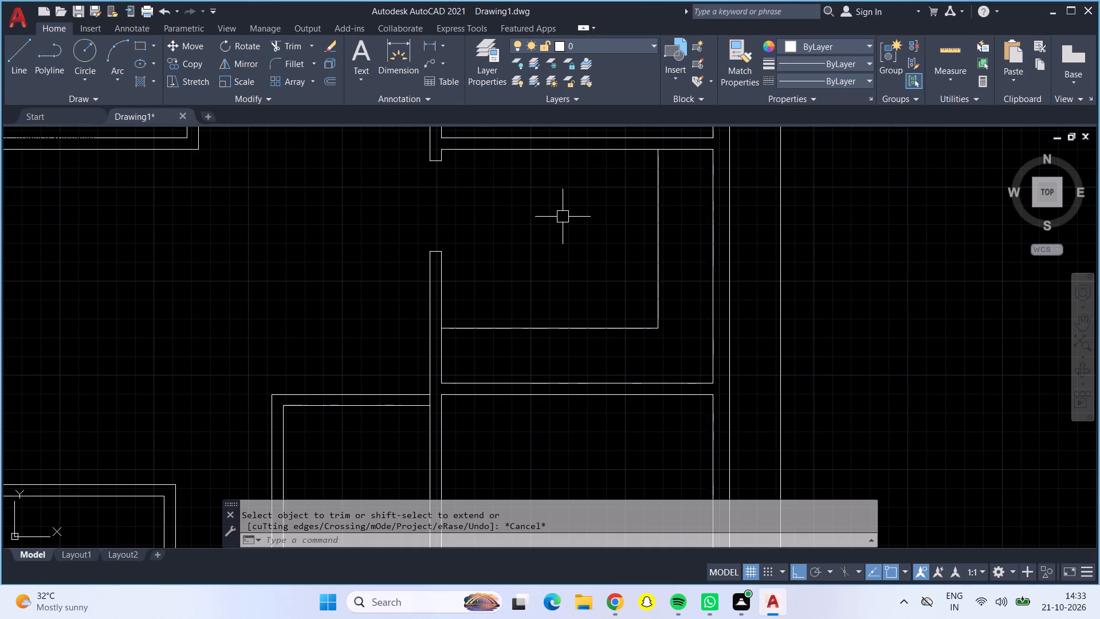
# Offset both lines of the L-shaped edge in the middle right room 1" toward the room's interior.
pyautogui.moveTo(682, 320); pyautogui.dragTo(638, 307, button='middle')
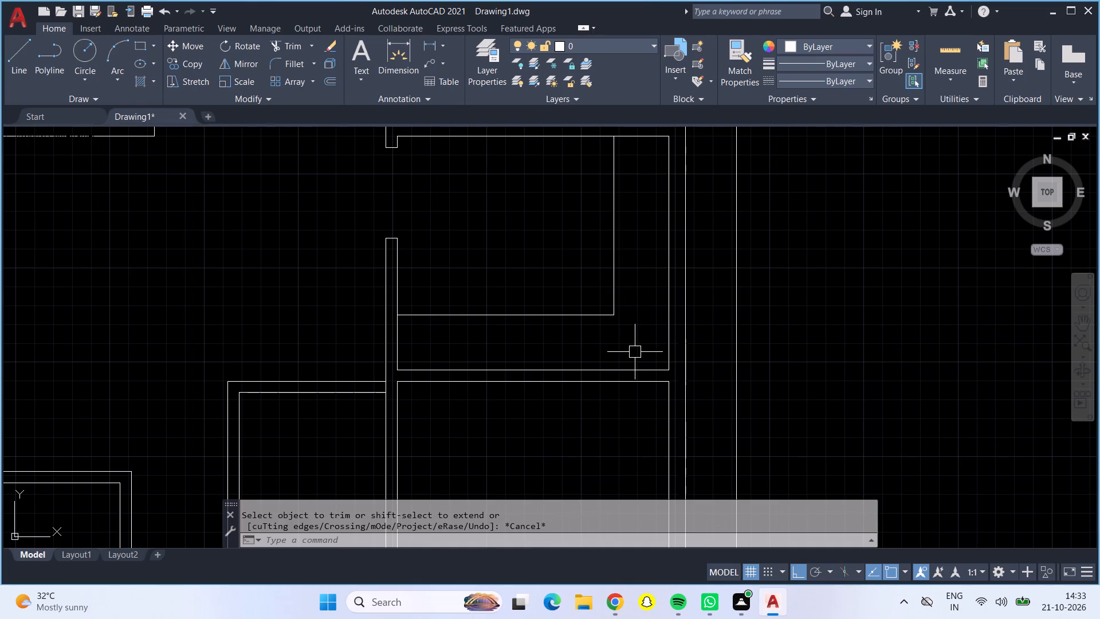
pyautogui.press('Escape')
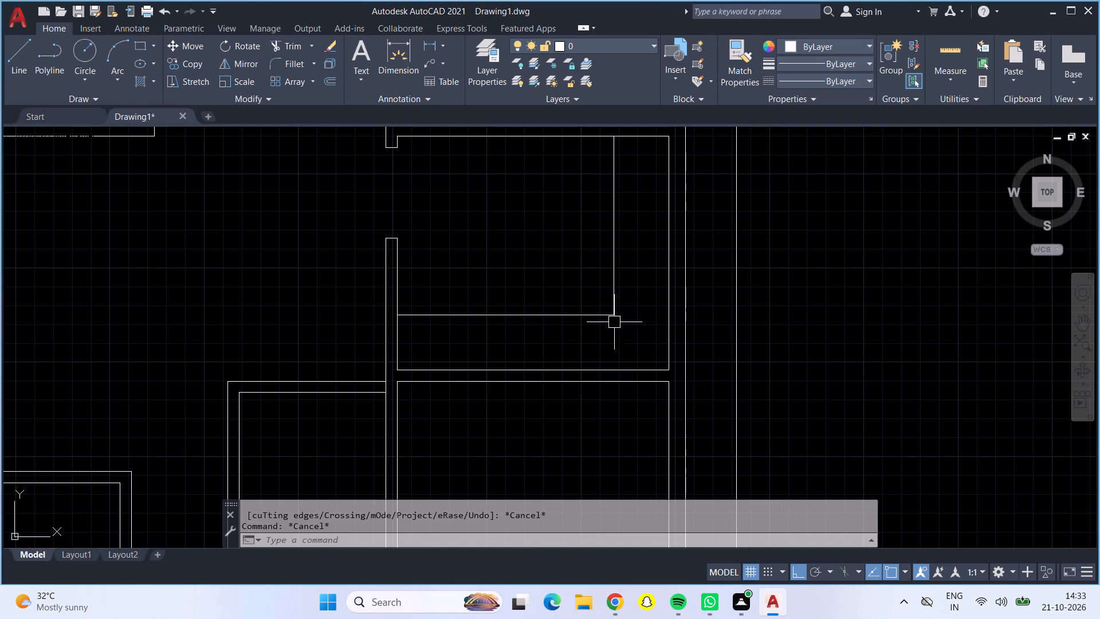
pyautogui.press('Escape')
pyautogui.press('o')
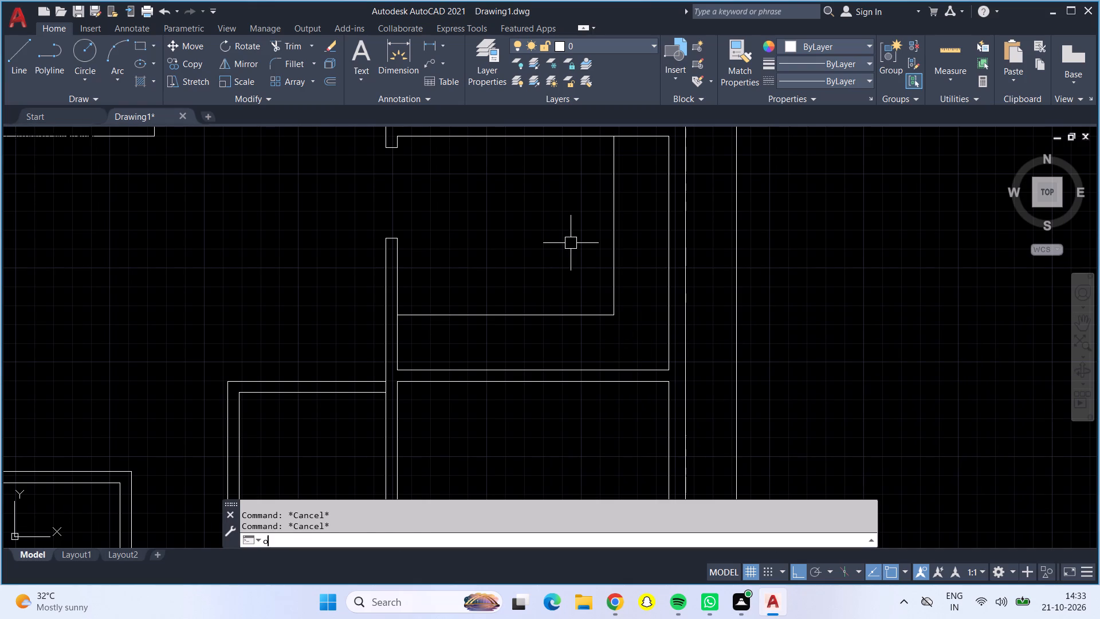
pyautogui.press('Return')
pyautogui.write('1"')
pyautogui.press('Return')
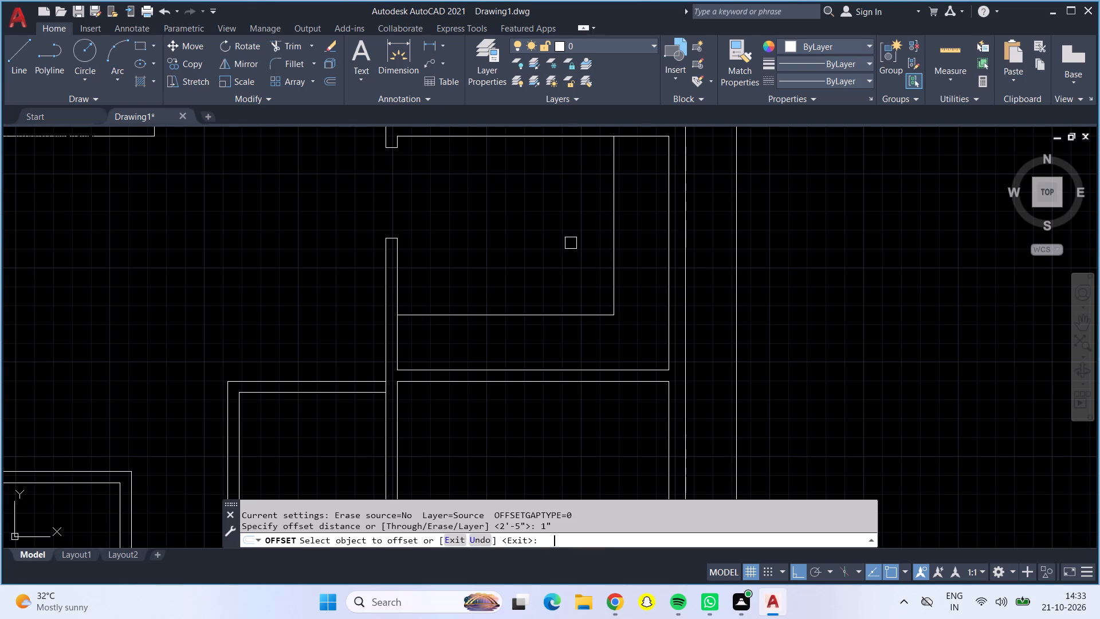
pyautogui.click(616, 255)
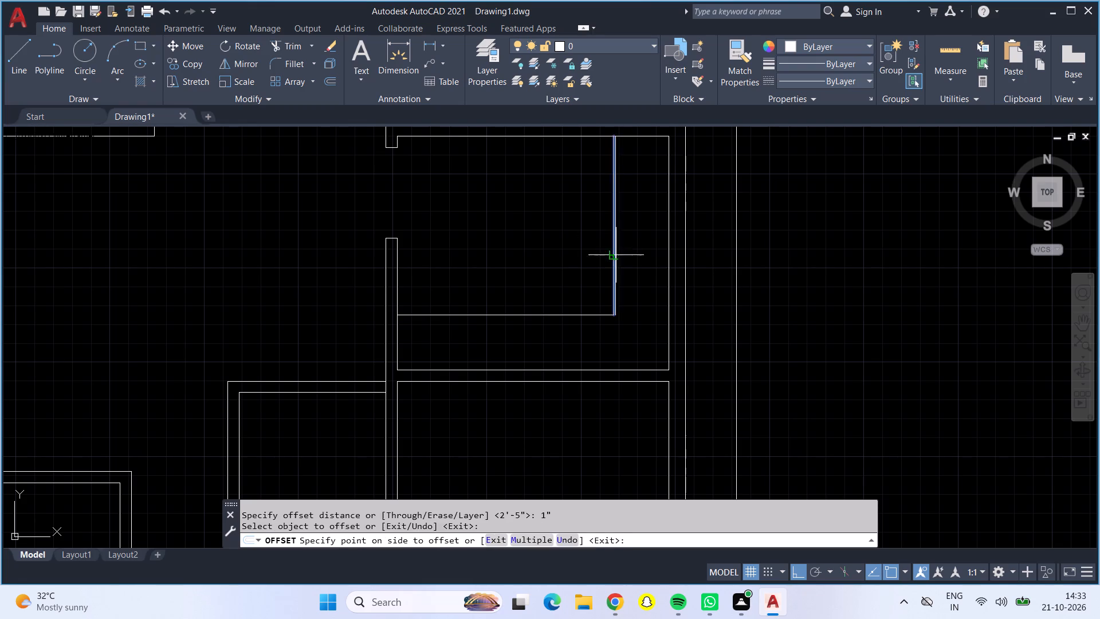
pyautogui.click(551, 238)
pyautogui.click(564, 312)
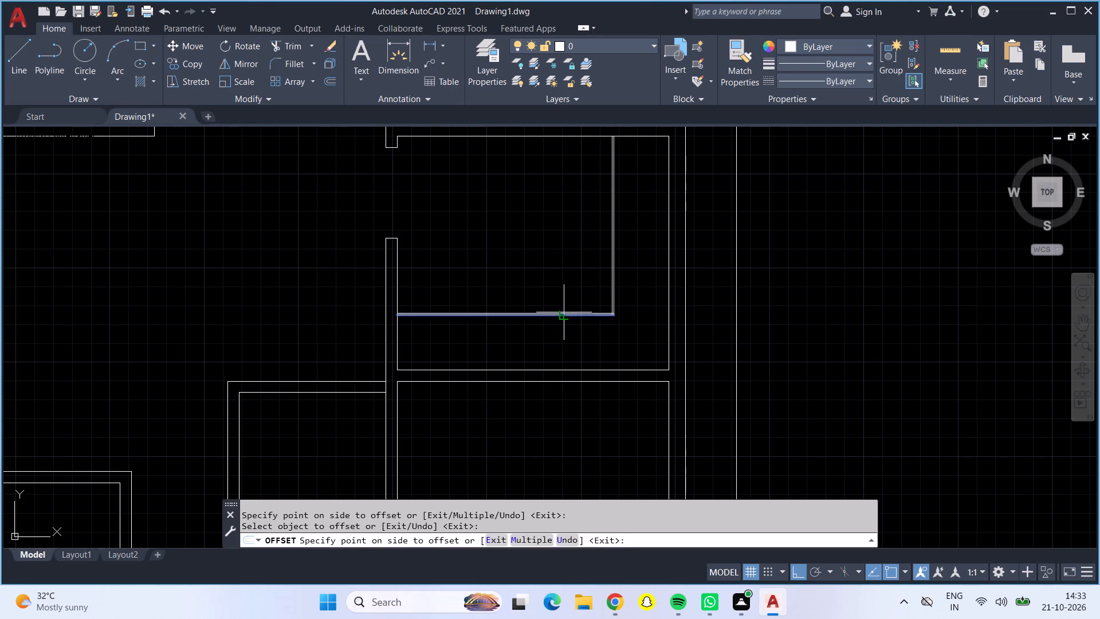
pyautogui.click(558, 267)
pyautogui.press('Escape')
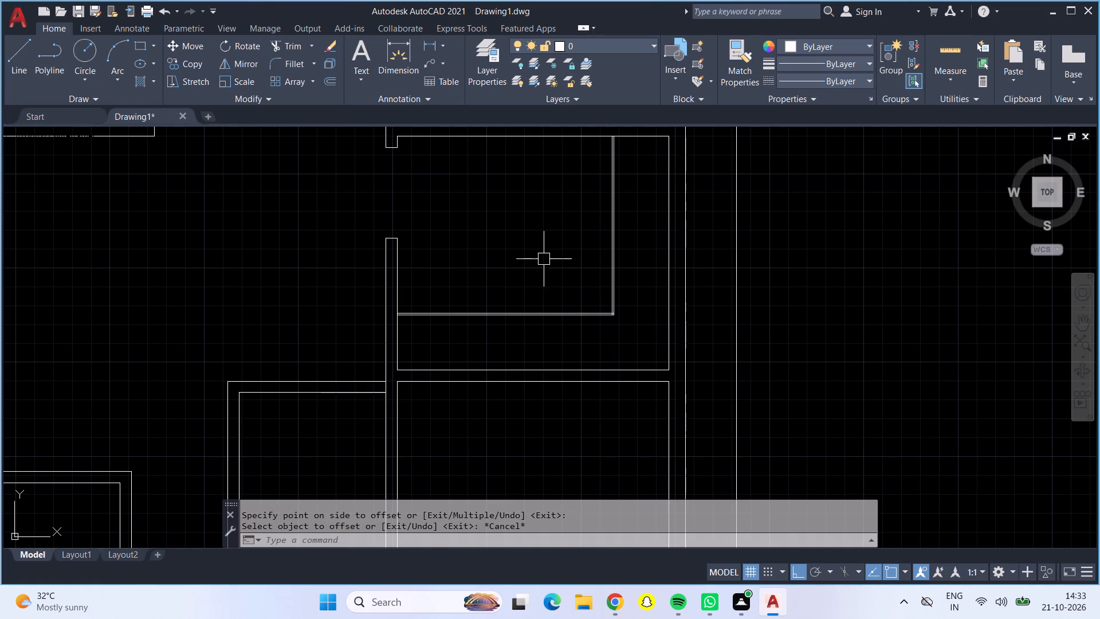
# Begin a line at the top of the narrow space between the two small rooms along the upper wall.
pyautogui.scroll(-1, 543, 258)
pyautogui.moveTo(535, 252); pyautogui.dragTo(617, 242, button='middle')
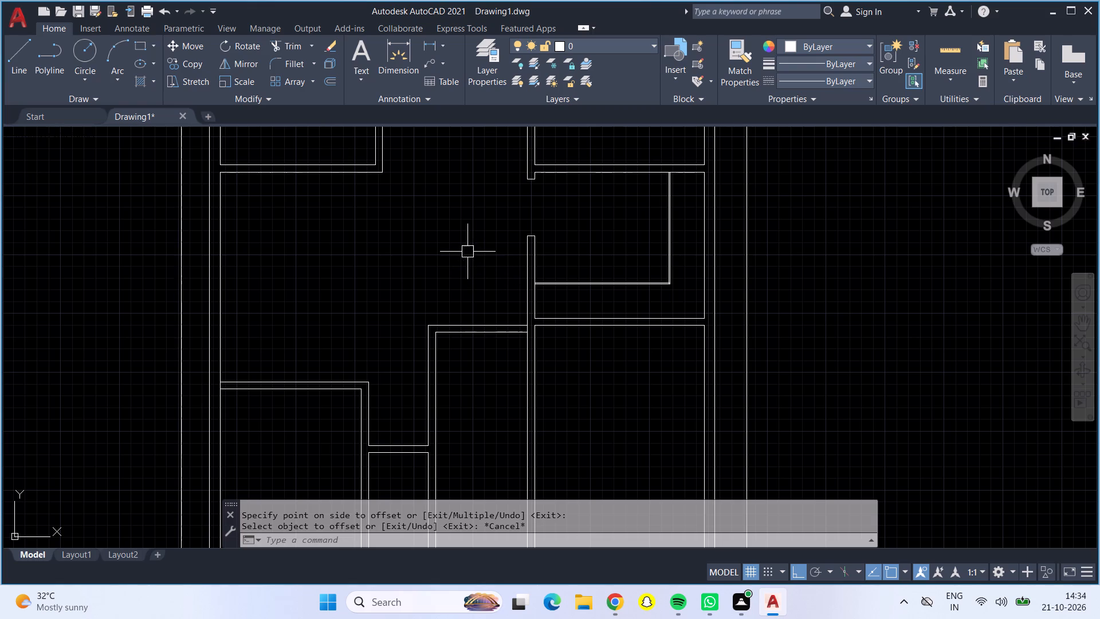
pyautogui.moveTo(467, 252); pyautogui.dragTo(555, 285, button='middle')
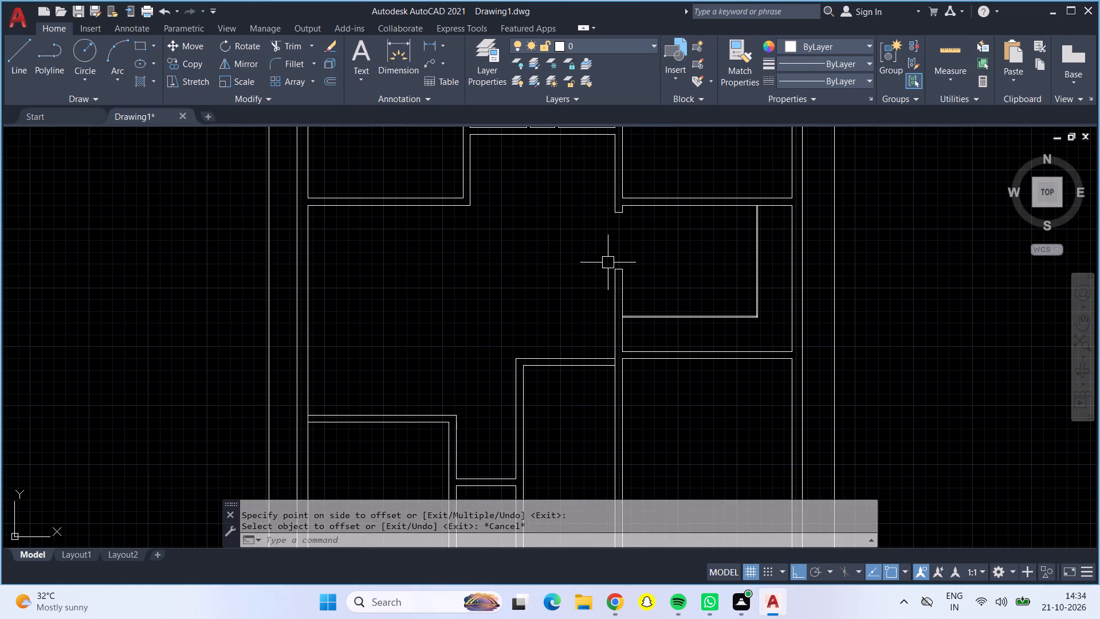
pyautogui.moveTo(525, 241); pyautogui.dragTo(486, 446, button='middle')
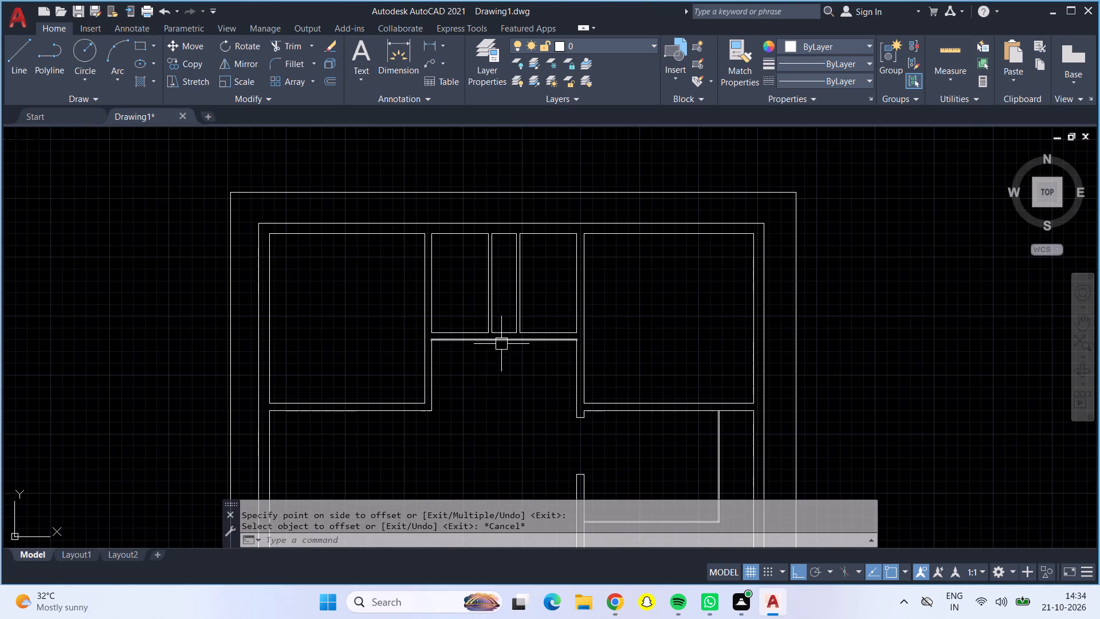
pyautogui.click(19, 53)
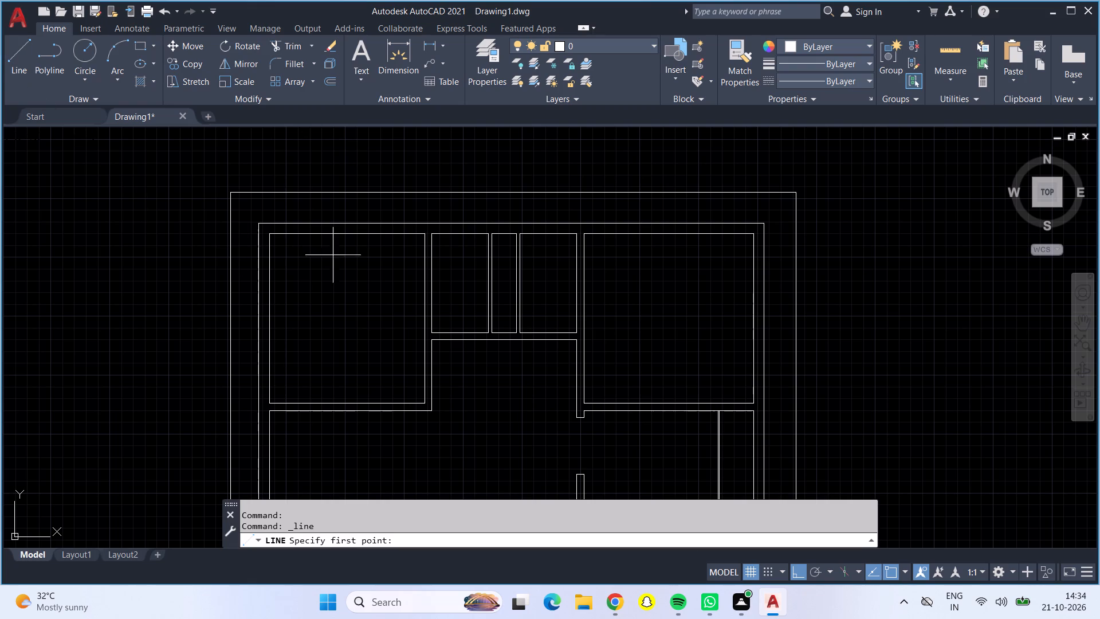
pyautogui.scroll(2, 518, 230)
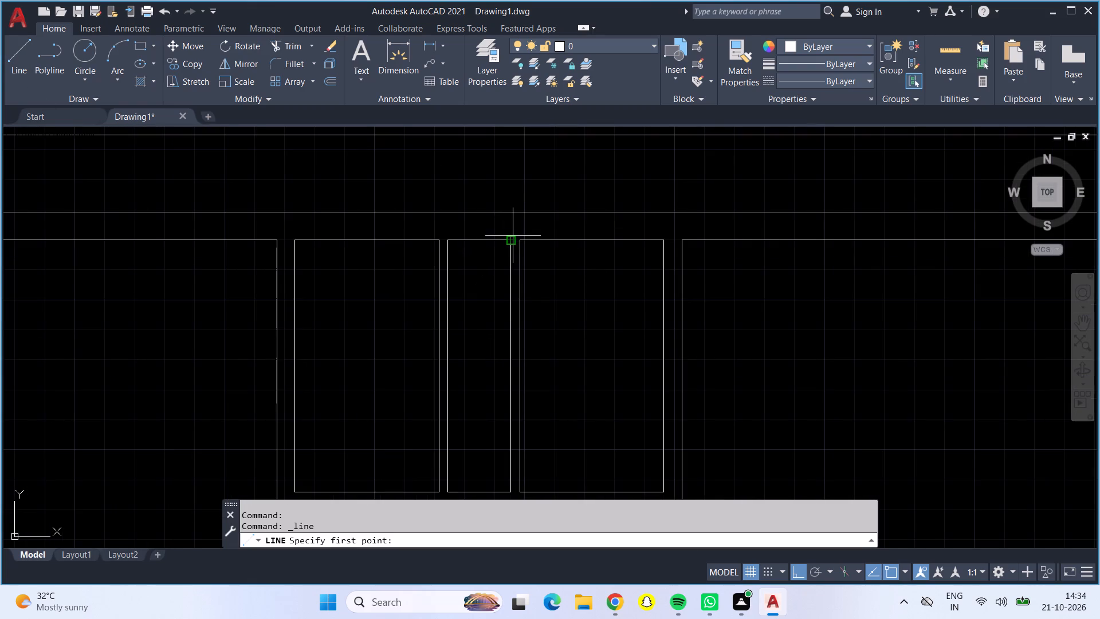
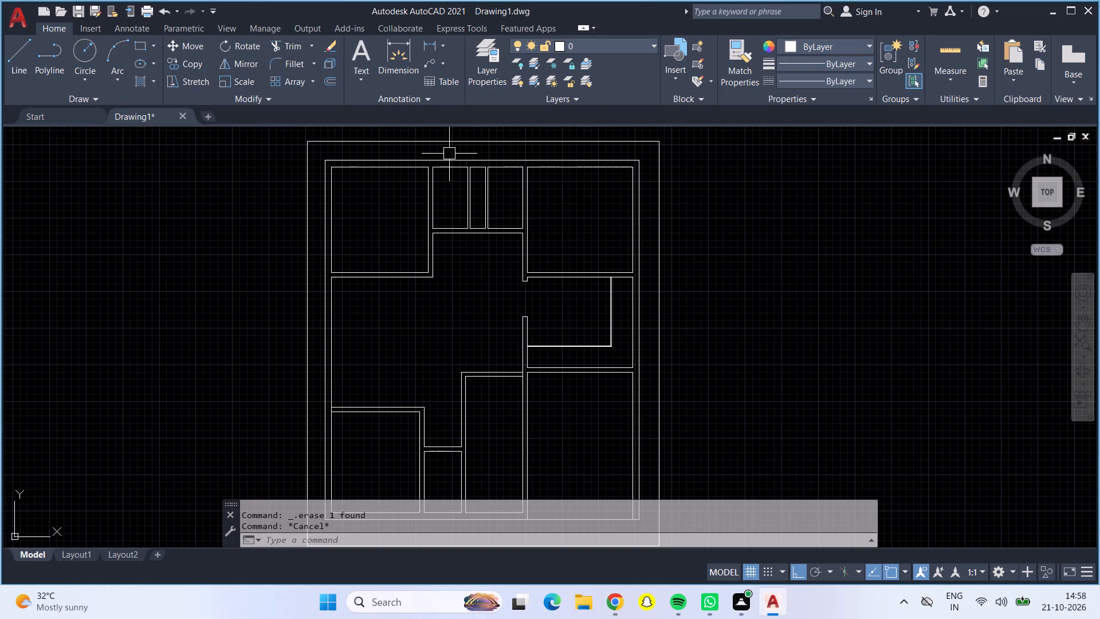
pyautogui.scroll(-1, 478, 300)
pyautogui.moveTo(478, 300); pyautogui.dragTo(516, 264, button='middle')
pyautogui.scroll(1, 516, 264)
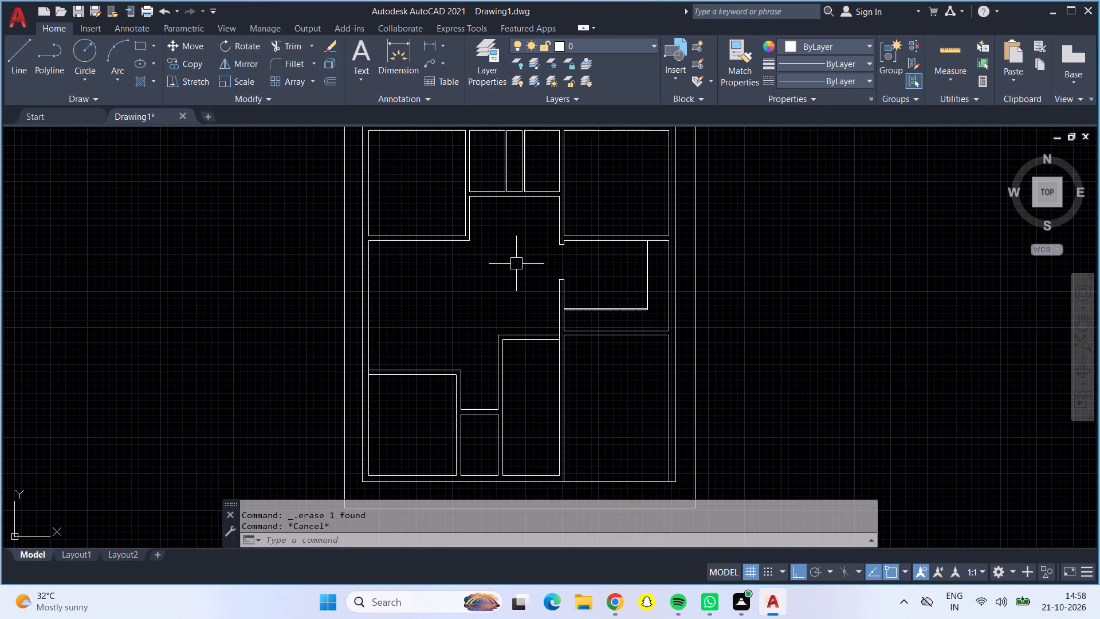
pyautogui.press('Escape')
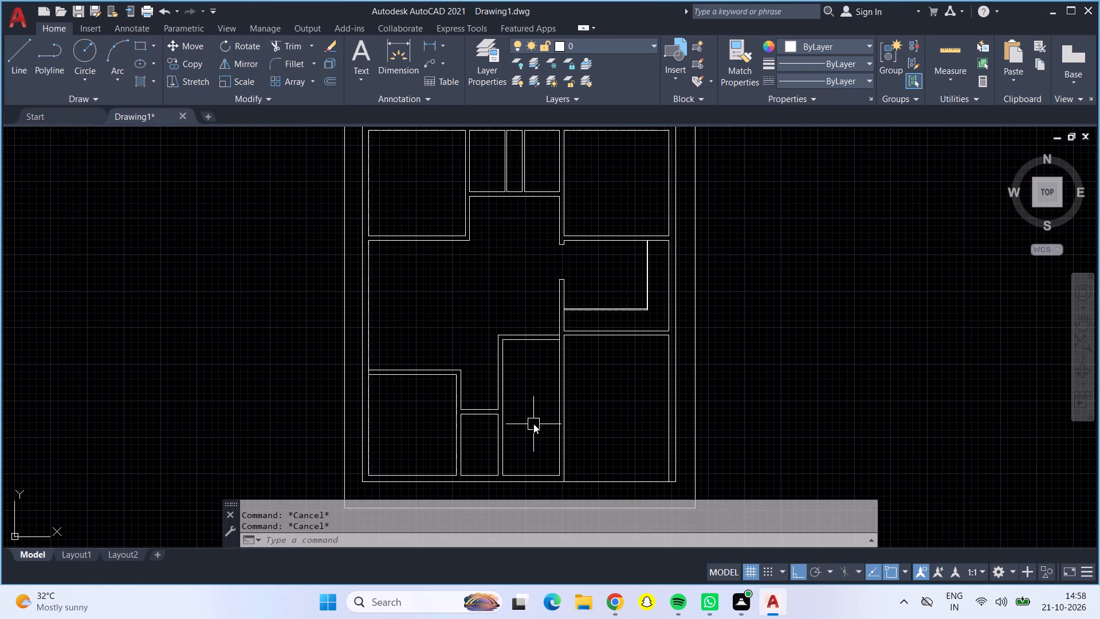
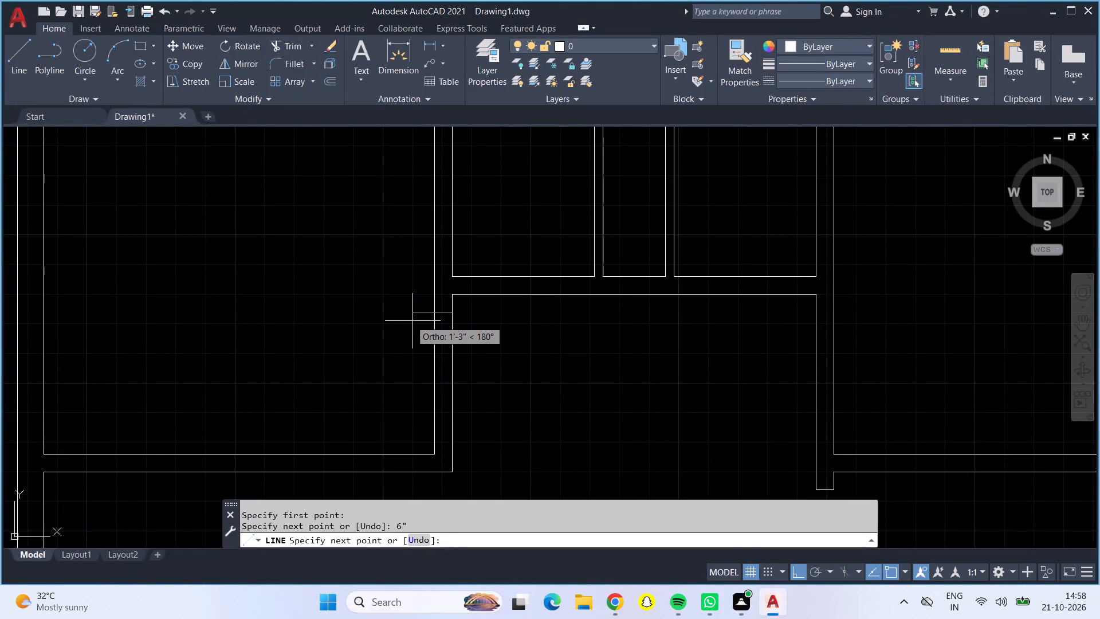
# Draw the jamb line across the vertical wall beside the lower-left room and continue it 3' down the wall face to mark an opening.
pyautogui.click(438, 310)
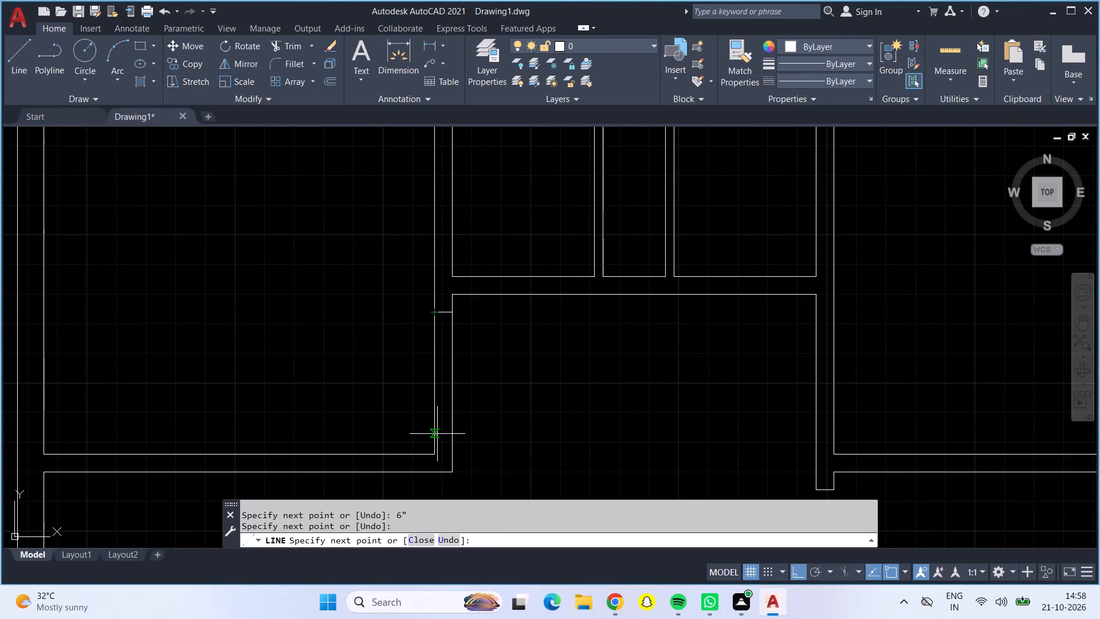
pyautogui.write("3';")
pyautogui.press('Return')
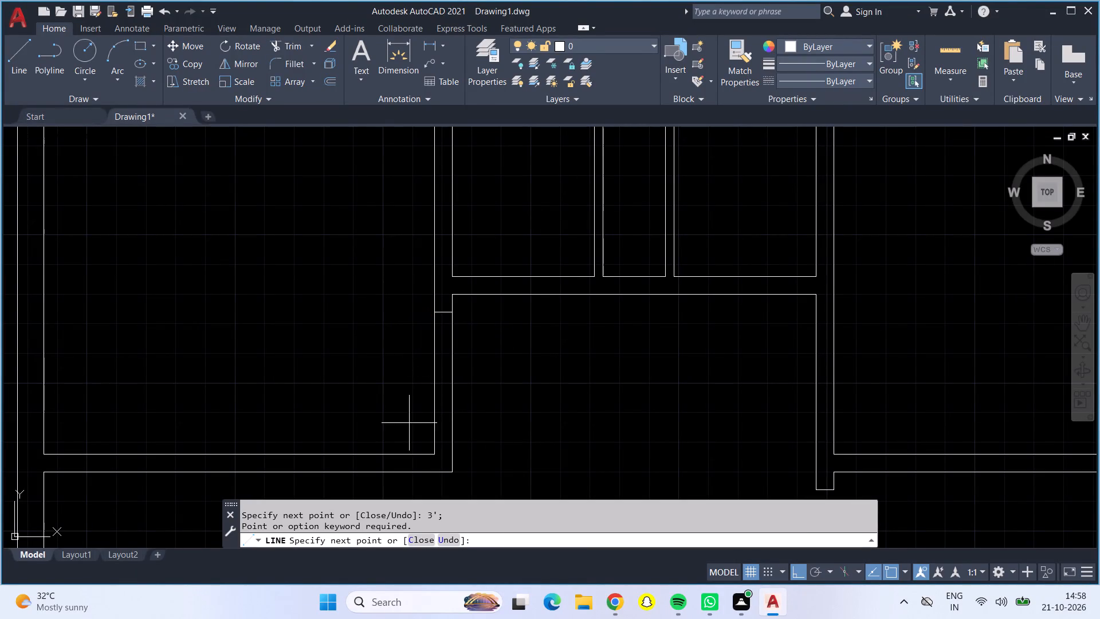
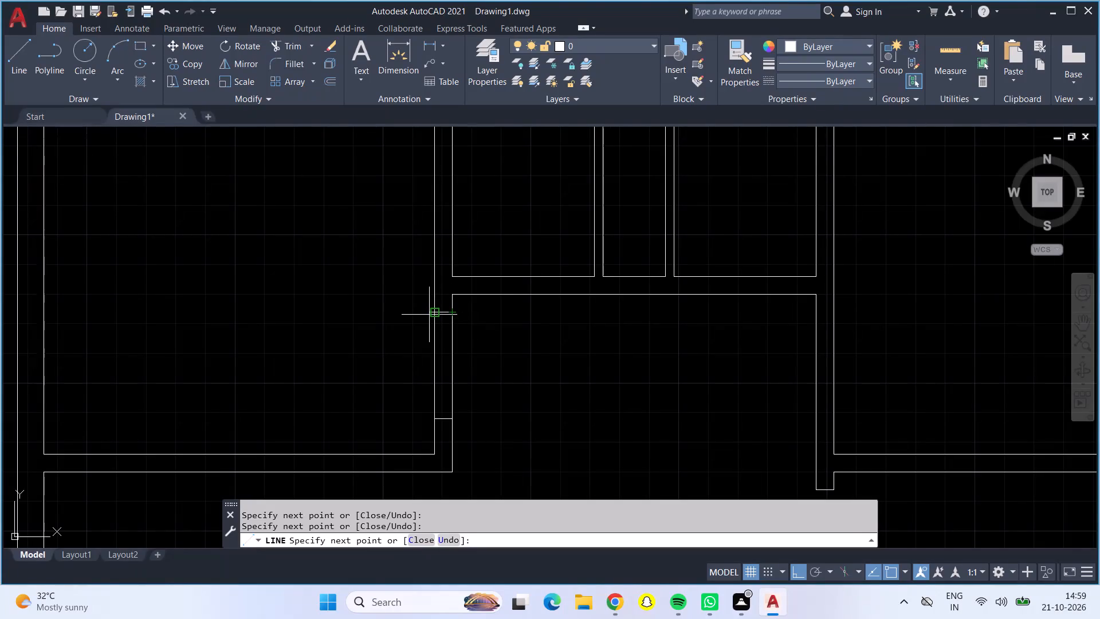
# Draw a 3' horizontal door-leaf line from the upper jamb of the hall's left wall opening into the left room.
pyautogui.click(429, 315)
pyautogui.click(431, 315)
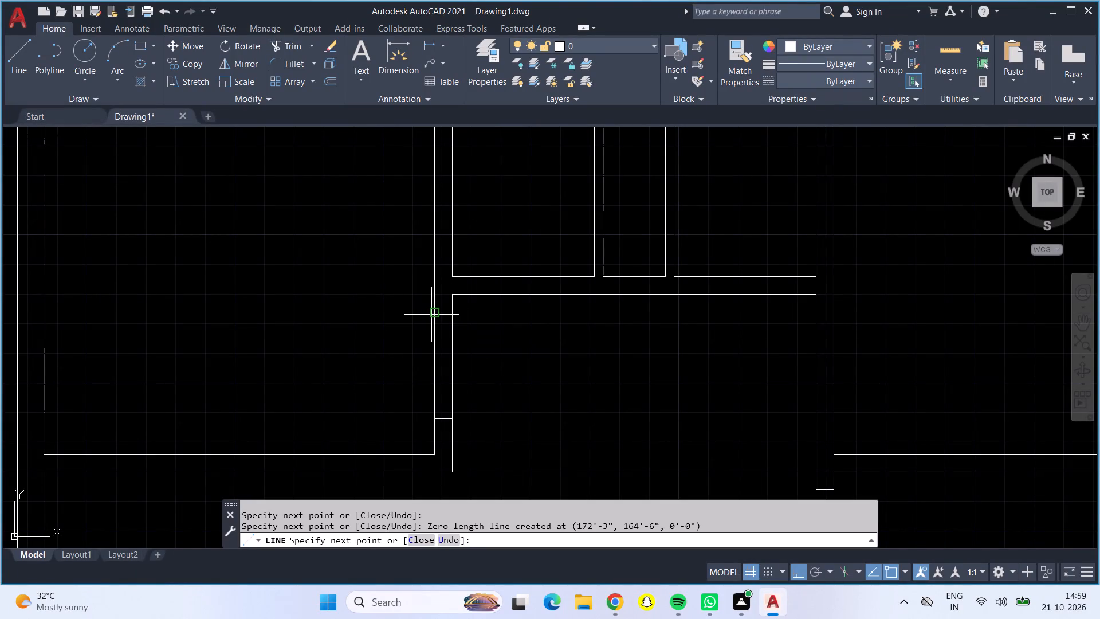
pyautogui.write("3'")
pyautogui.press('Return')
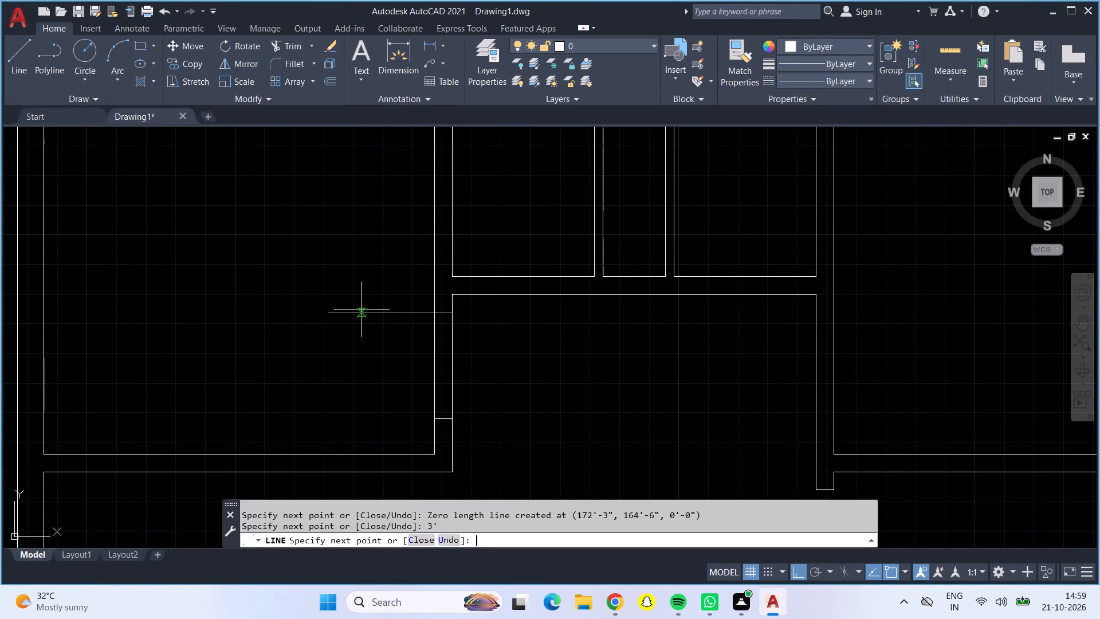
pyautogui.press('Escape')
# Mark a 3' opening in the hall's right wall, starting 6" below the upper corner, with jamb lines across the wall.
pyautogui.click(14, 58)
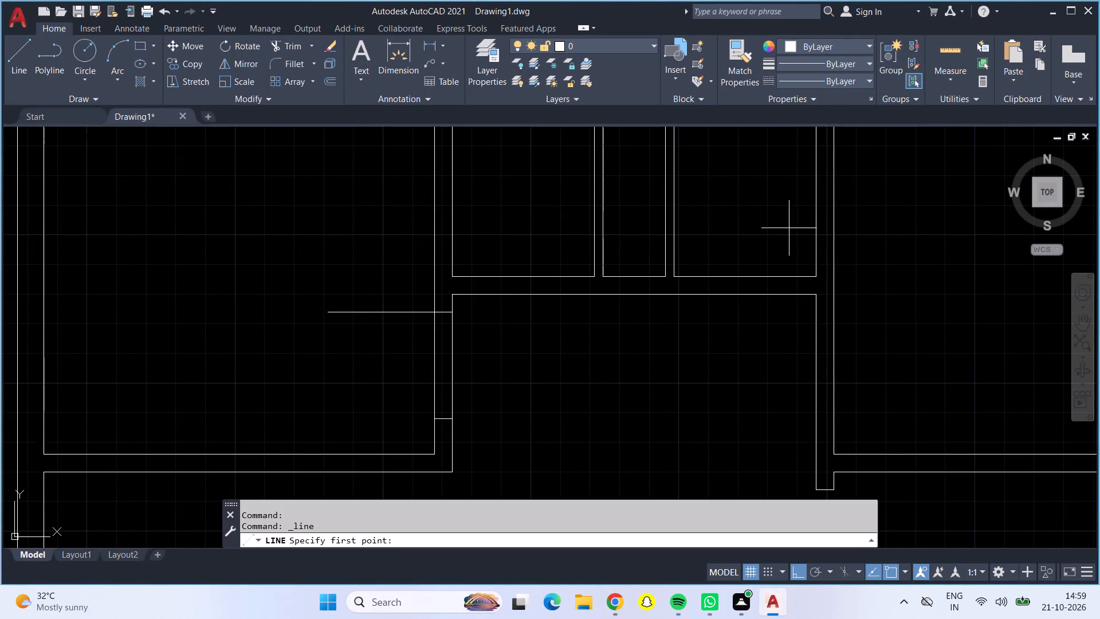
pyautogui.click(817, 295)
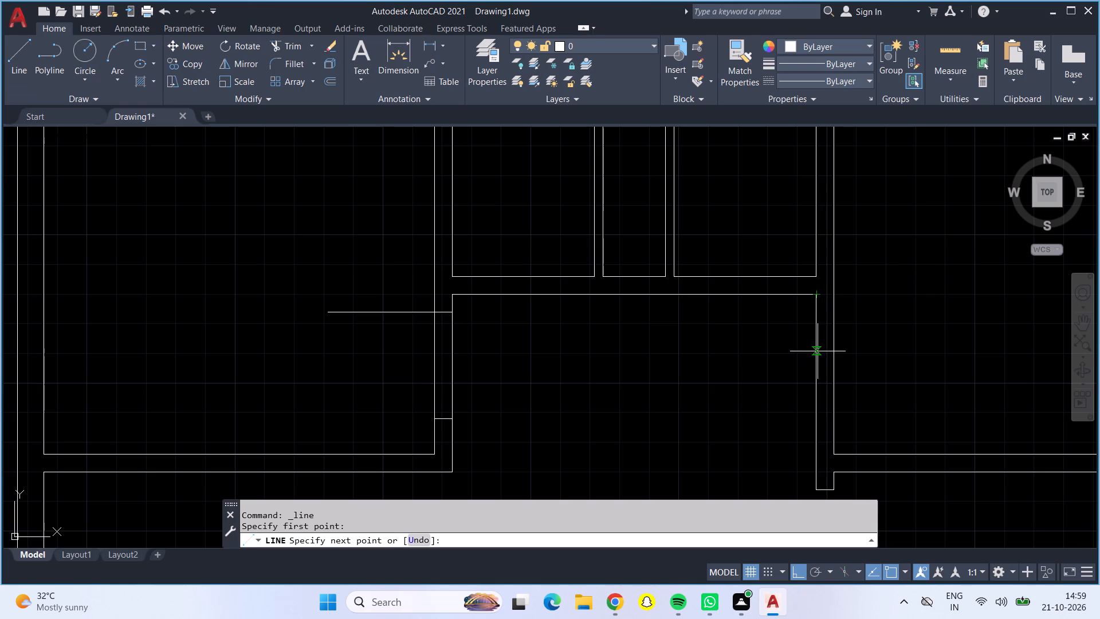
pyautogui.write('6"')
pyautogui.press('Return')
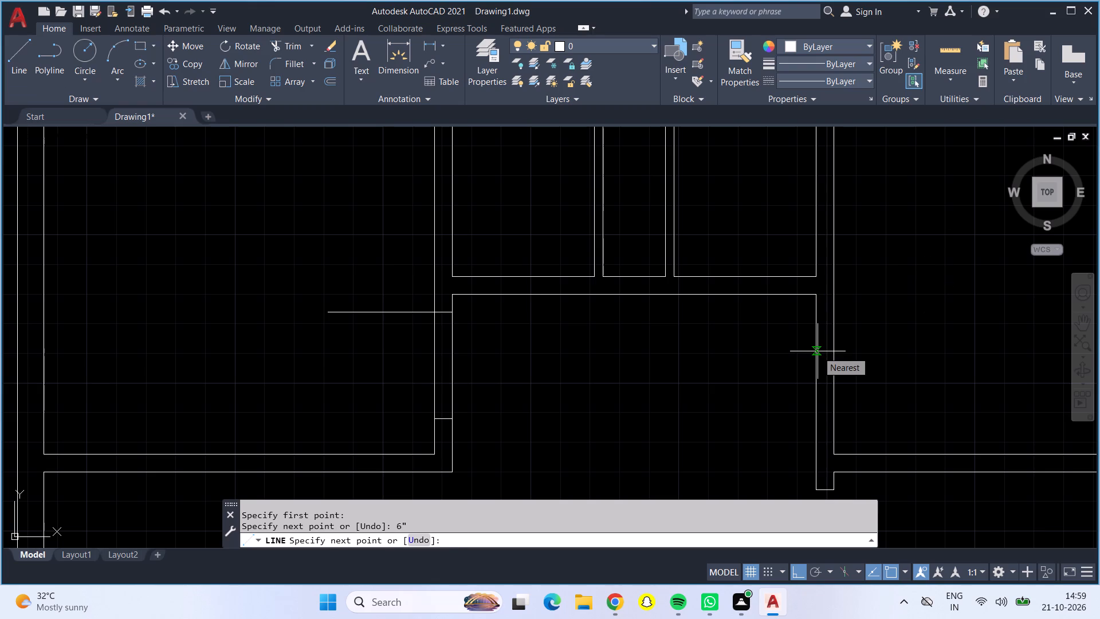
pyautogui.click(832, 316)
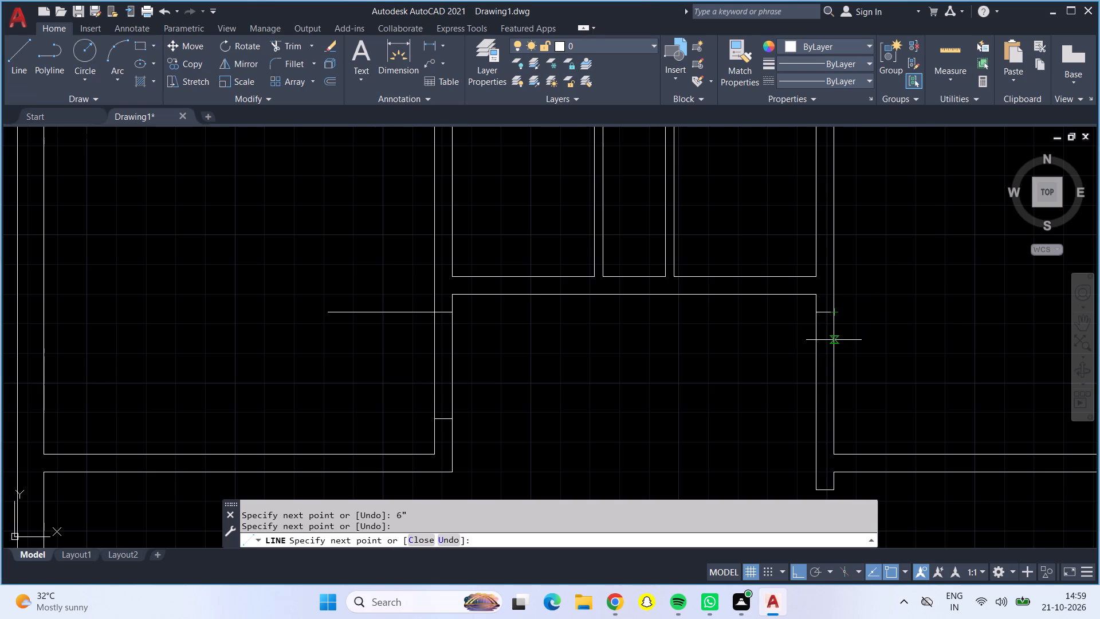
pyautogui.write("3'")
pyautogui.press('Return')
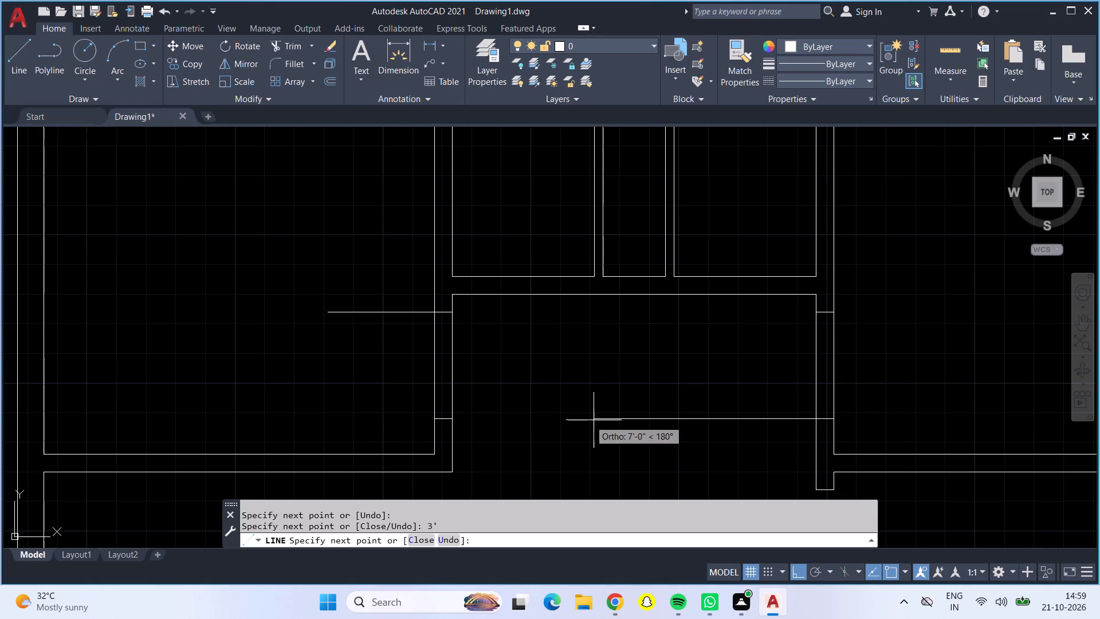
pyautogui.click(813, 420)
# Draw a 3' horizontal door-leaf line from the upper jamb of the hall's right wall opening into the right room.
pyautogui.click(811, 311)
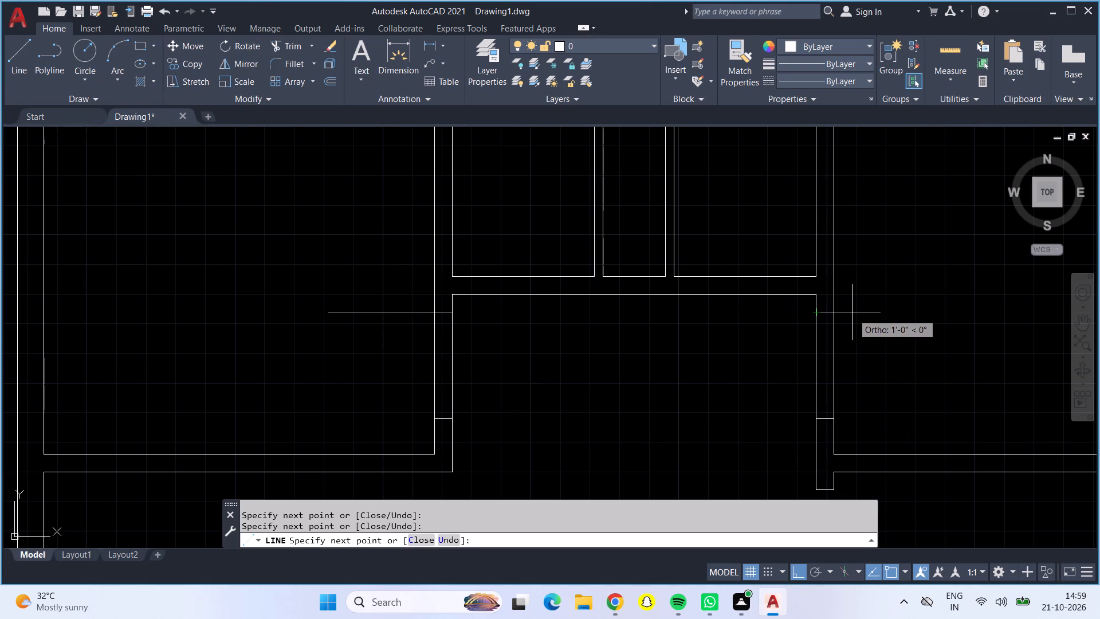
pyautogui.click(832, 312)
pyautogui.write("3'")
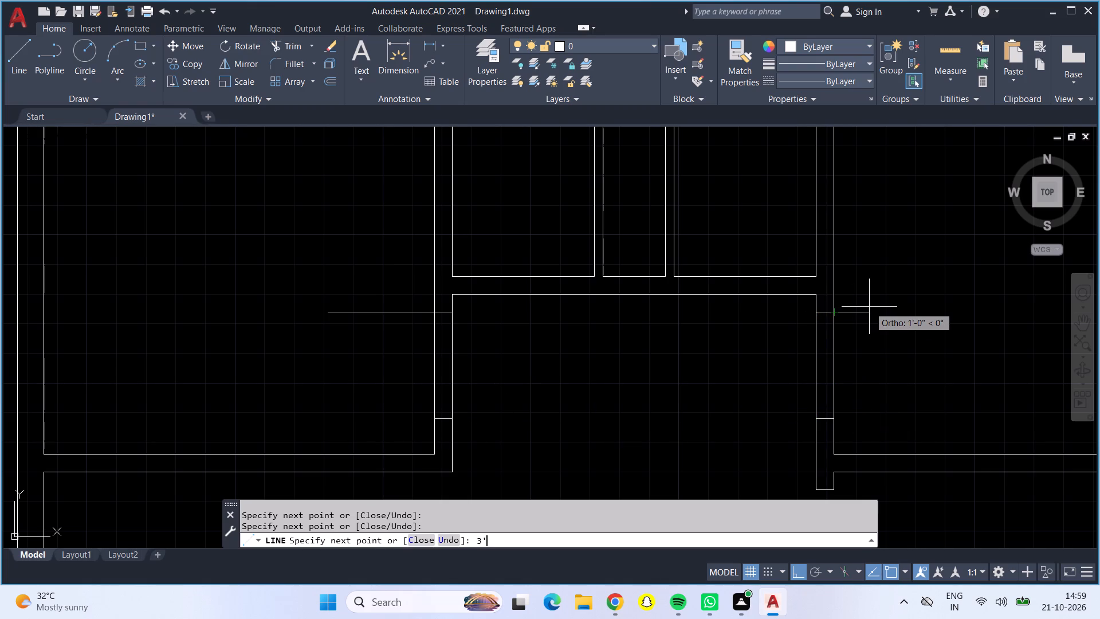
pyautogui.press('Return')
pyautogui.press('Escape')
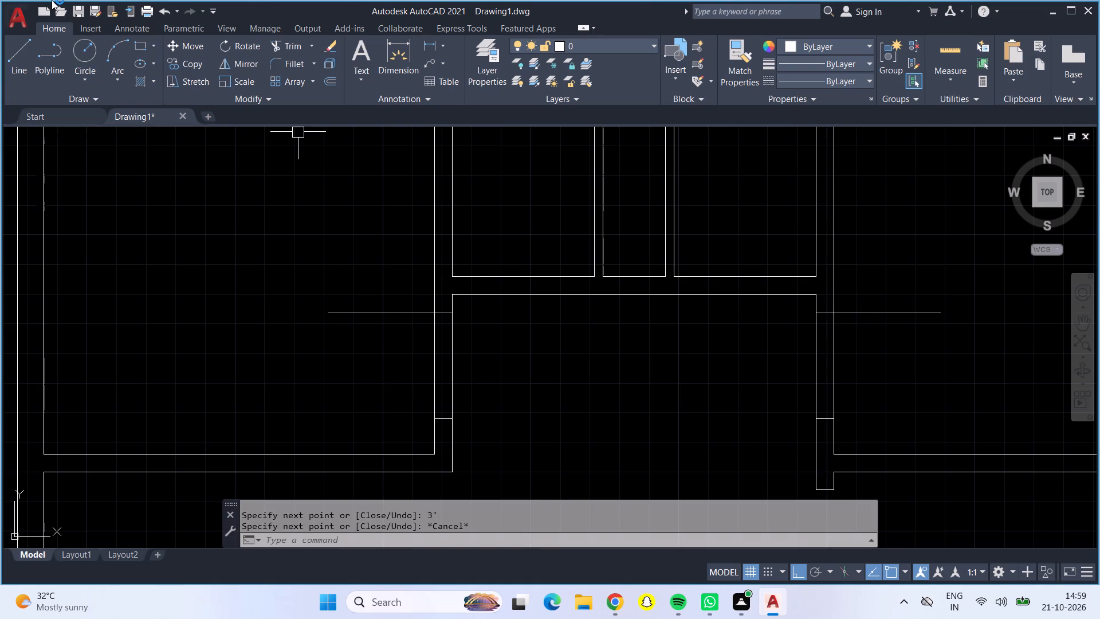
# Mark a 2'5" opening in the right small room's outer side wall, starting 1' above its bottom corner, with jamb lines.
pyautogui.click(20, 64)
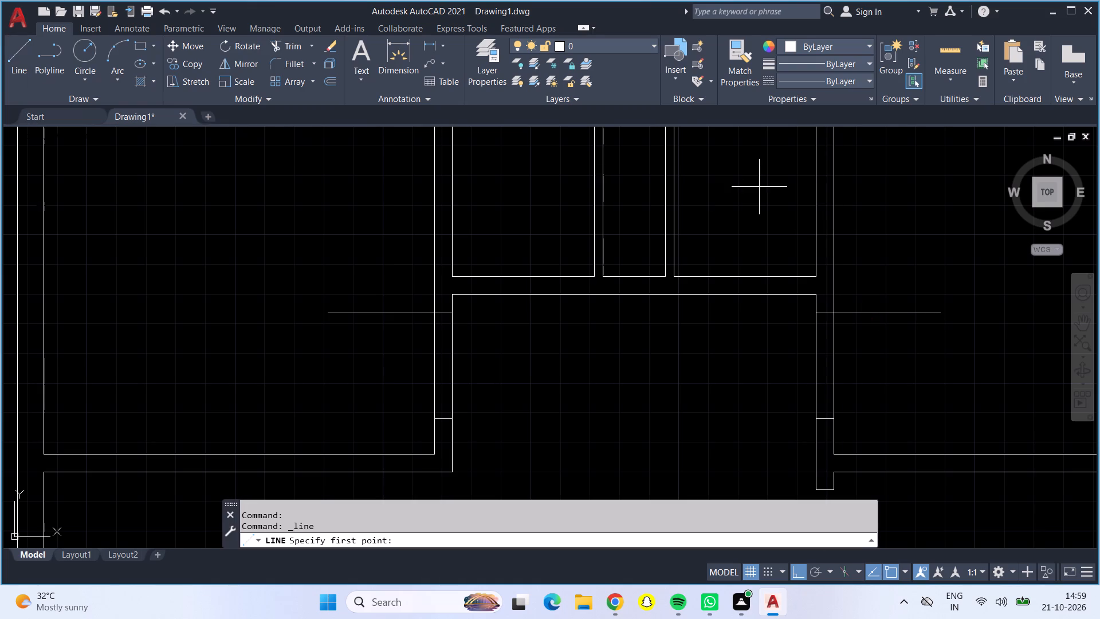
pyautogui.moveTo(759, 187); pyautogui.dragTo(764, 330, button='middle')
pyautogui.scroll(1, 822, 418)
pyautogui.click(822, 419)
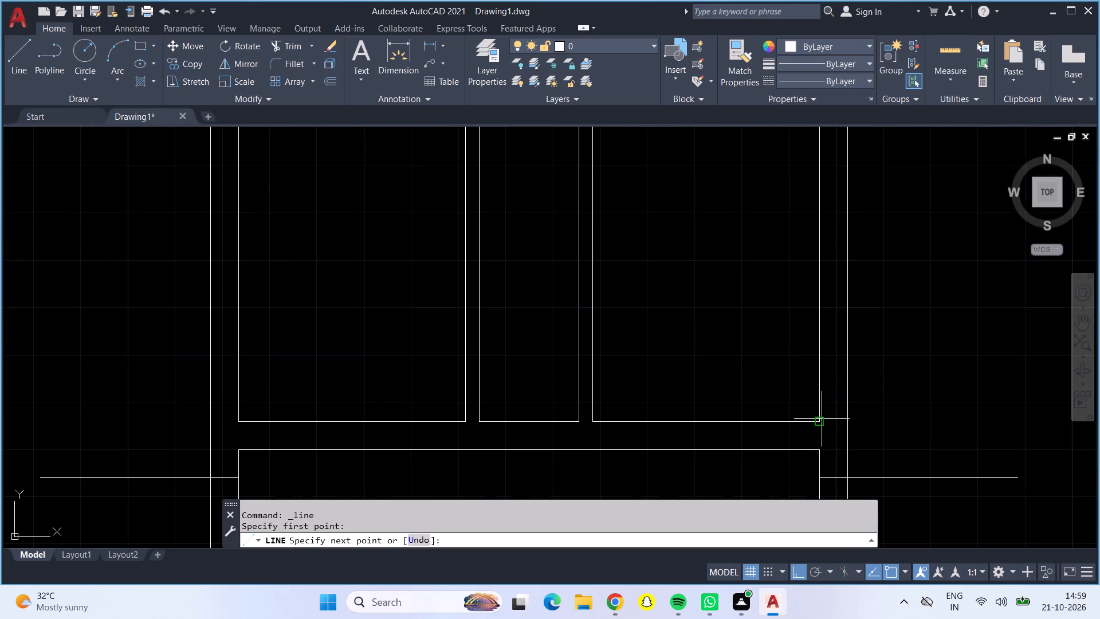
pyautogui.write("1'")
pyautogui.press('Return')
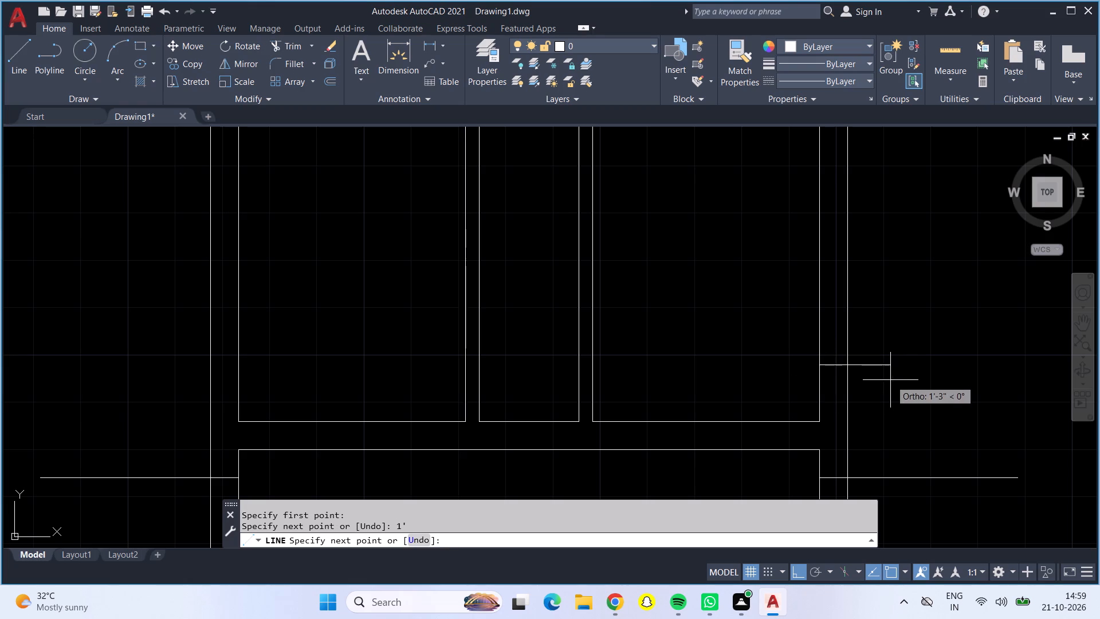
pyautogui.click(847, 366)
pyautogui.write('2\'5"')
pyautogui.press('Return')
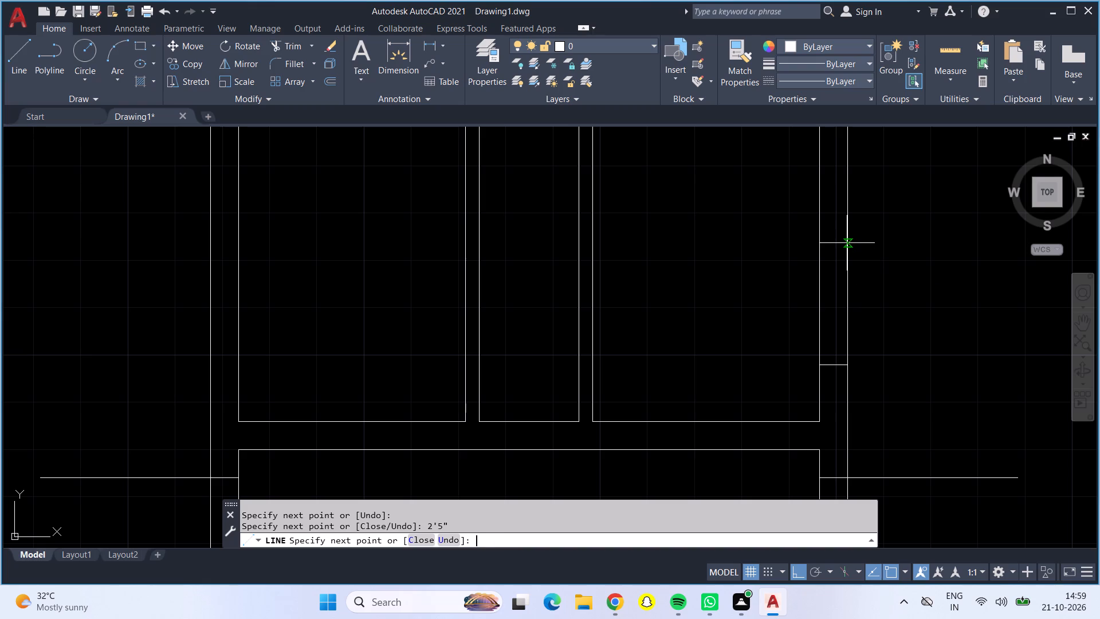
pyautogui.click(820, 232)
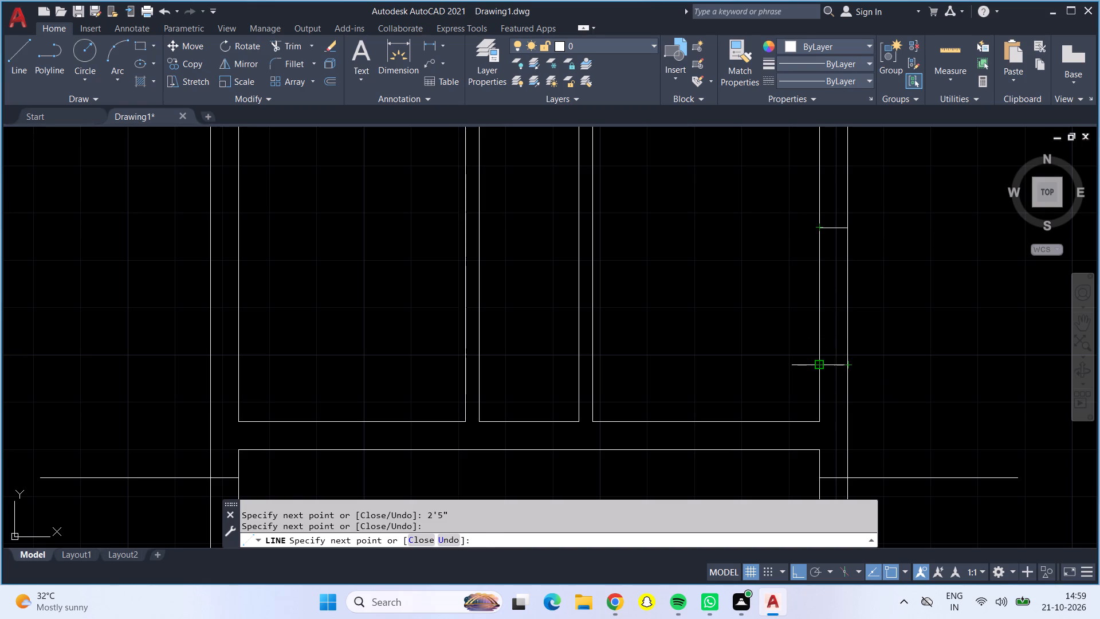
# Draw a 2'5" horizontal door-leaf line from the lower jamb of that opening into the right small room.
pyautogui.click(816, 368)
pyautogui.write('2\'5"')
pyautogui.press('Return')
pyautogui.press('Return')
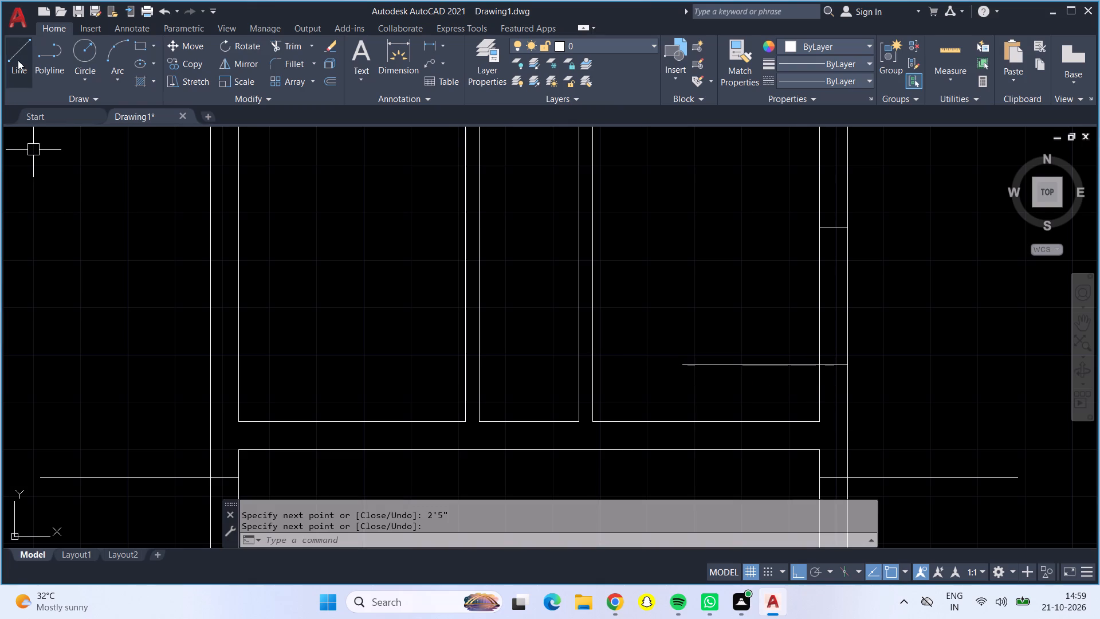
# Mark a matching 2'5" opening in the left small room's outer side wall, starting 1' above its bottom corner, with jamb lines.
pyautogui.click(18, 60)
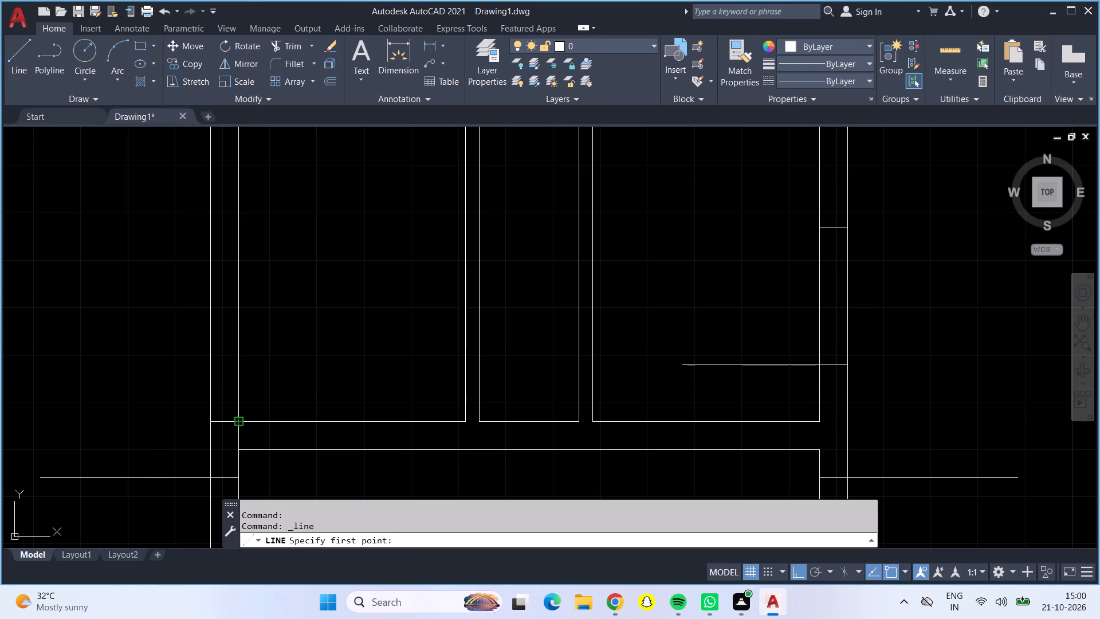
pyautogui.click(242, 423)
pyautogui.press('1')
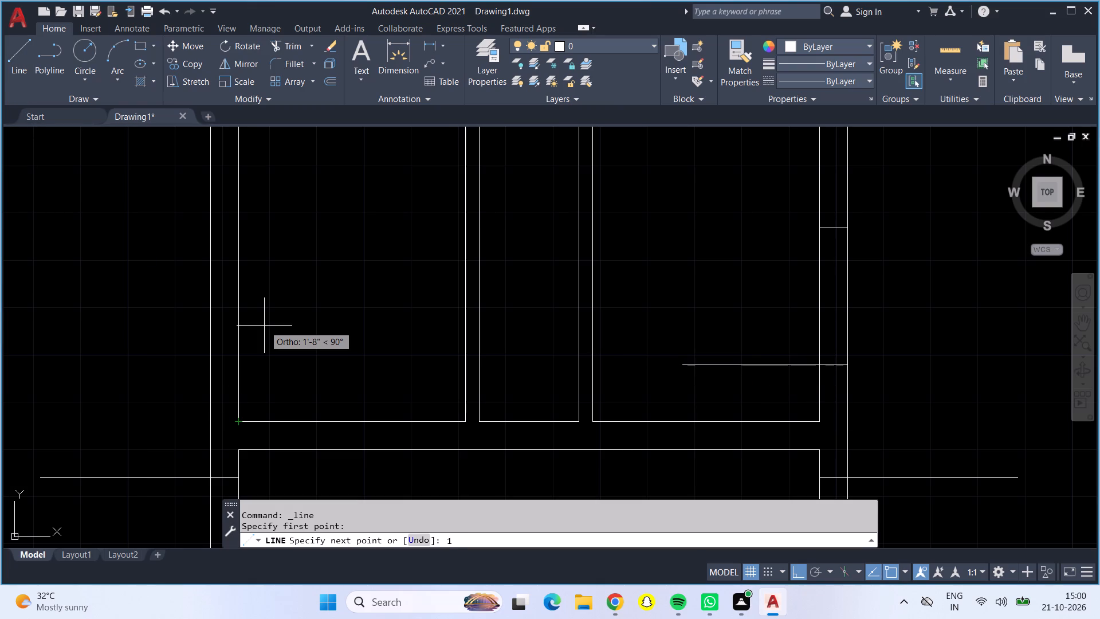
pyautogui.press("'")
pyautogui.press('Return')
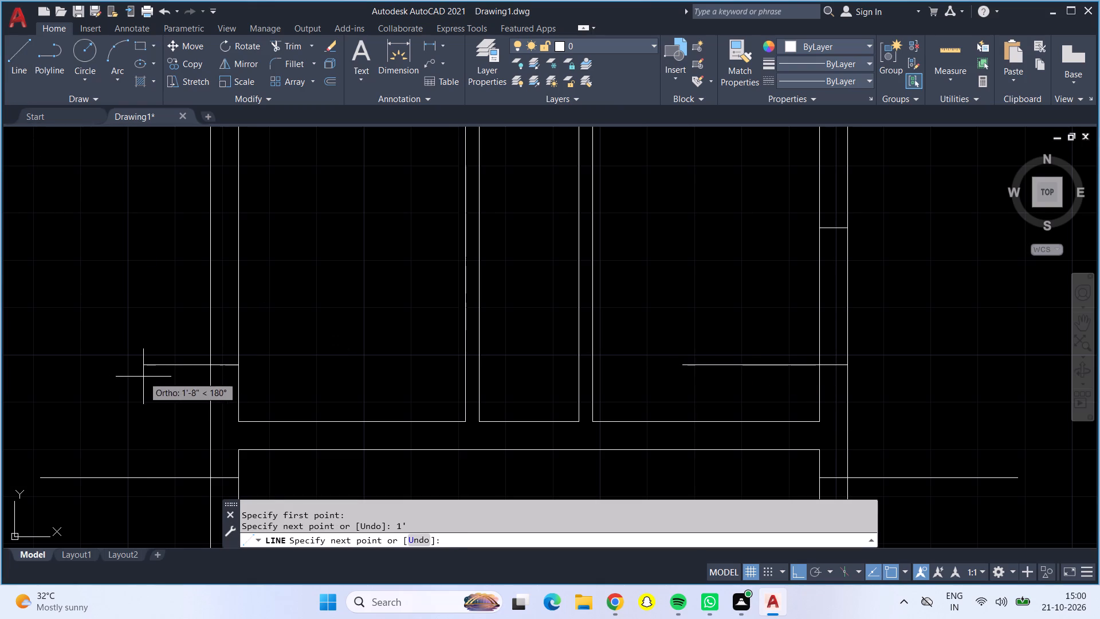
pyautogui.click(208, 367)
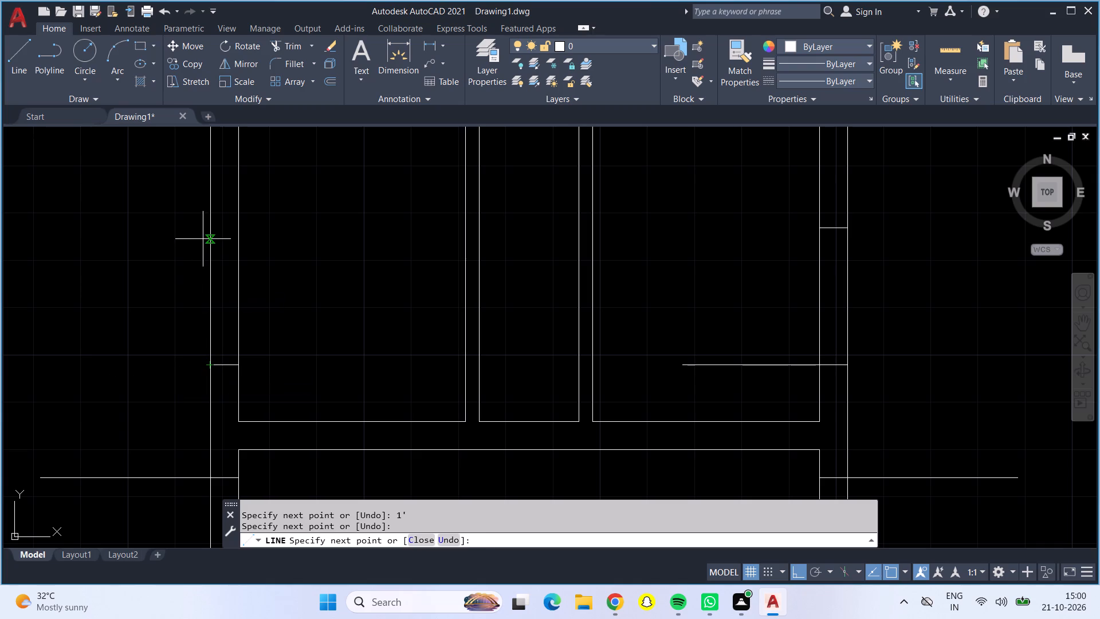
pyautogui.write('2\'5"')
pyautogui.press('Return')
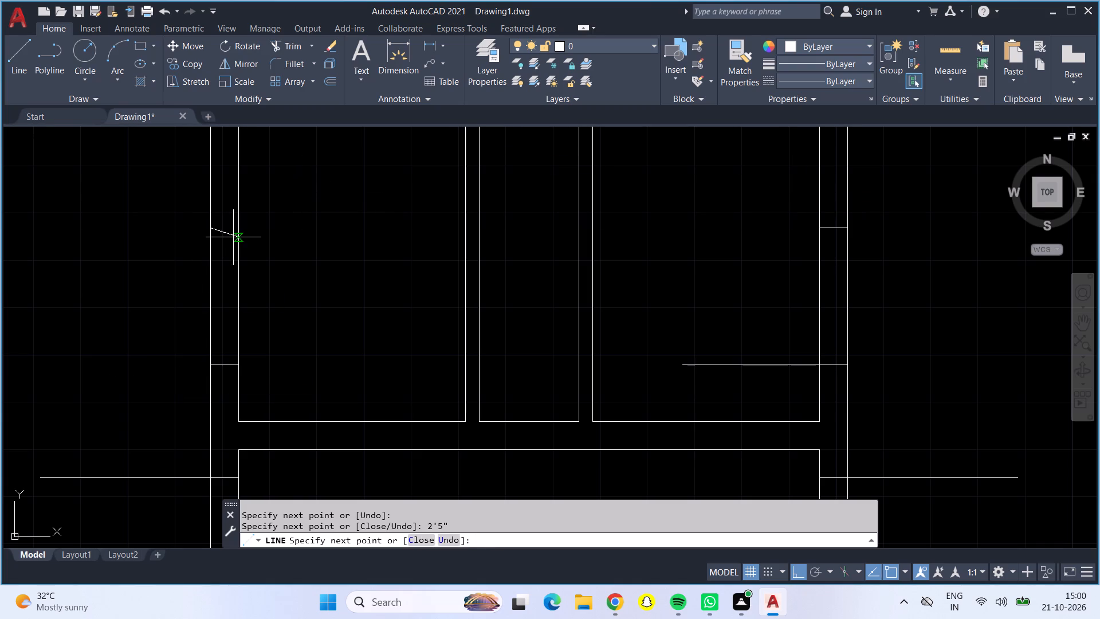
pyautogui.click(242, 228)
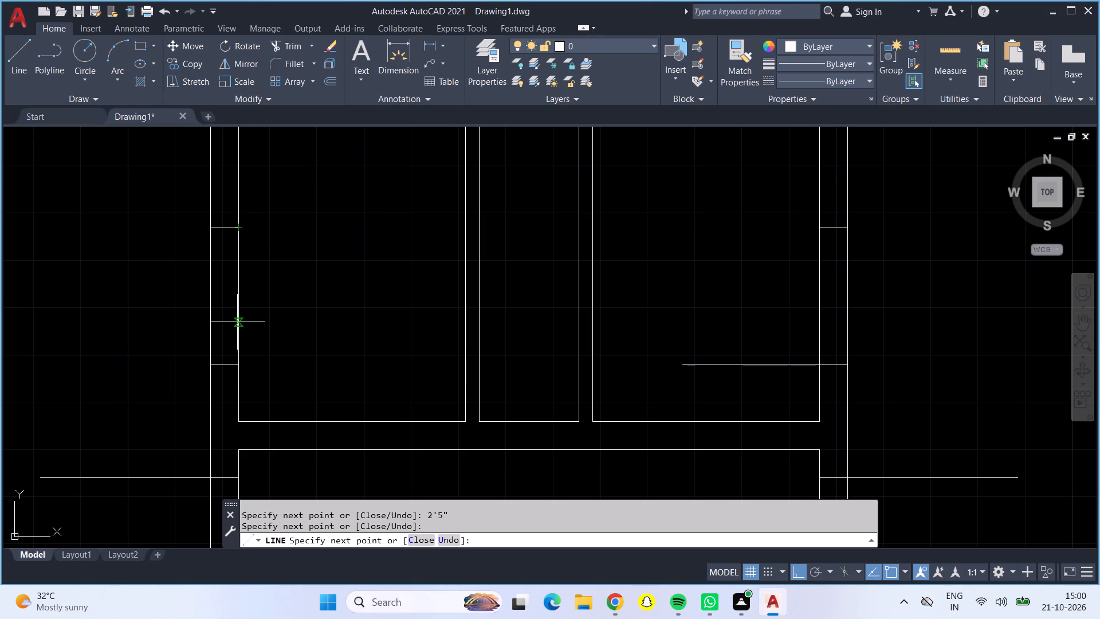
# Draw a 2'5" horizontal door-leaf line from the lower jamb of that opening into the left small room.
pyautogui.click(241, 367)
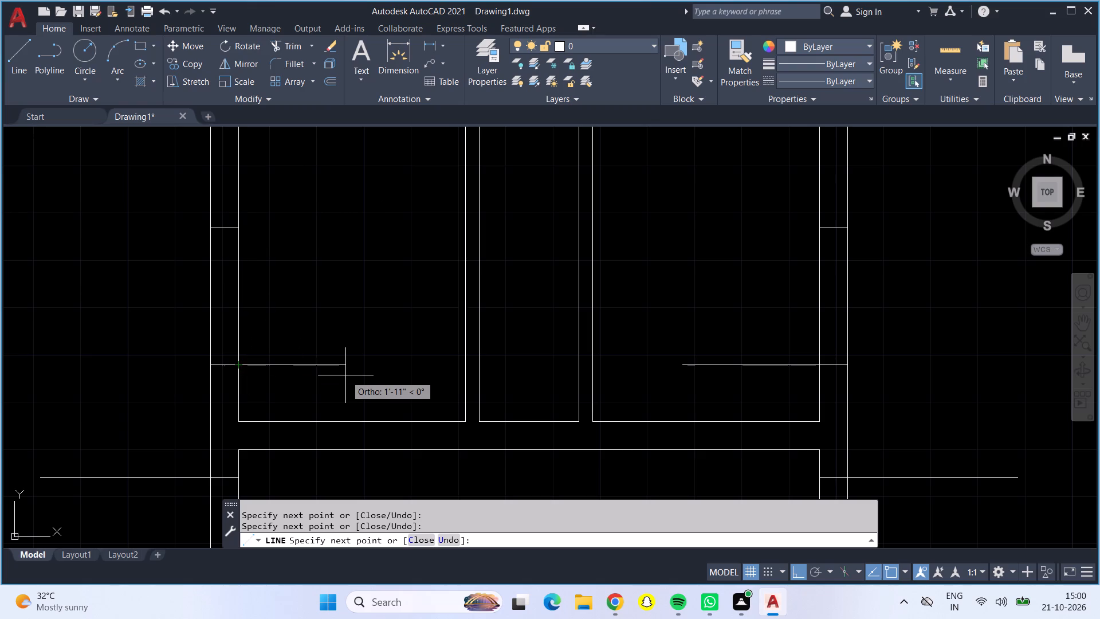
pyautogui.write('2\'5"')
pyautogui.press('Return')
pyautogui.press('Escape')
# Mark a 3' opening in the right wall of the room below the main hall, starting 6" below its inner corner, with jamb lines.
pyautogui.scroll(-2, 403, 326)
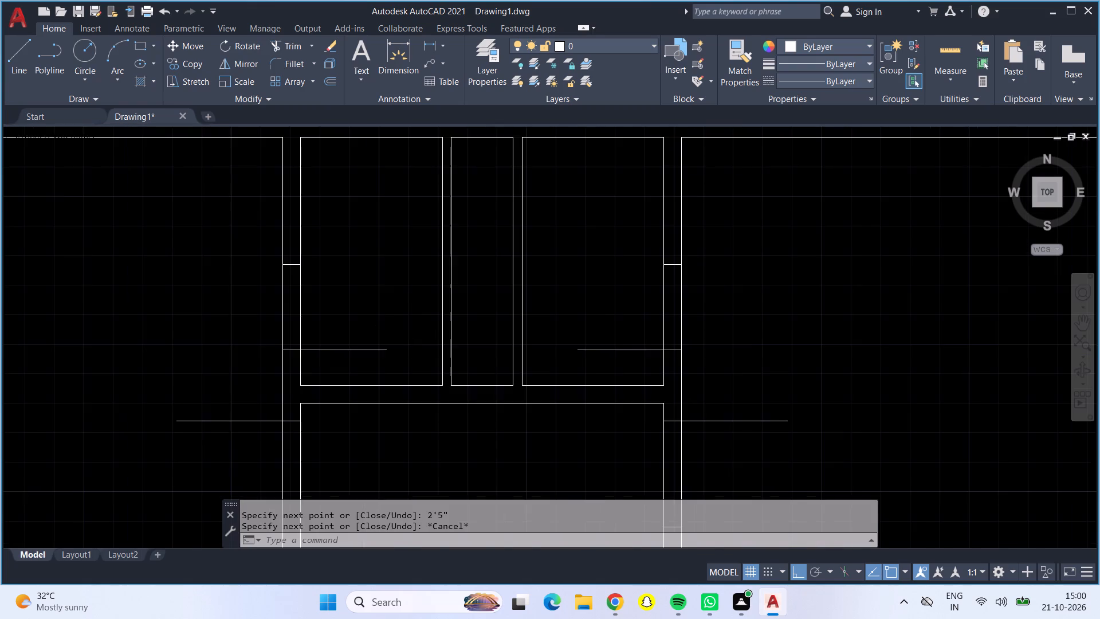
pyautogui.moveTo(396, 307); pyautogui.dragTo(397, 232, button='middle')
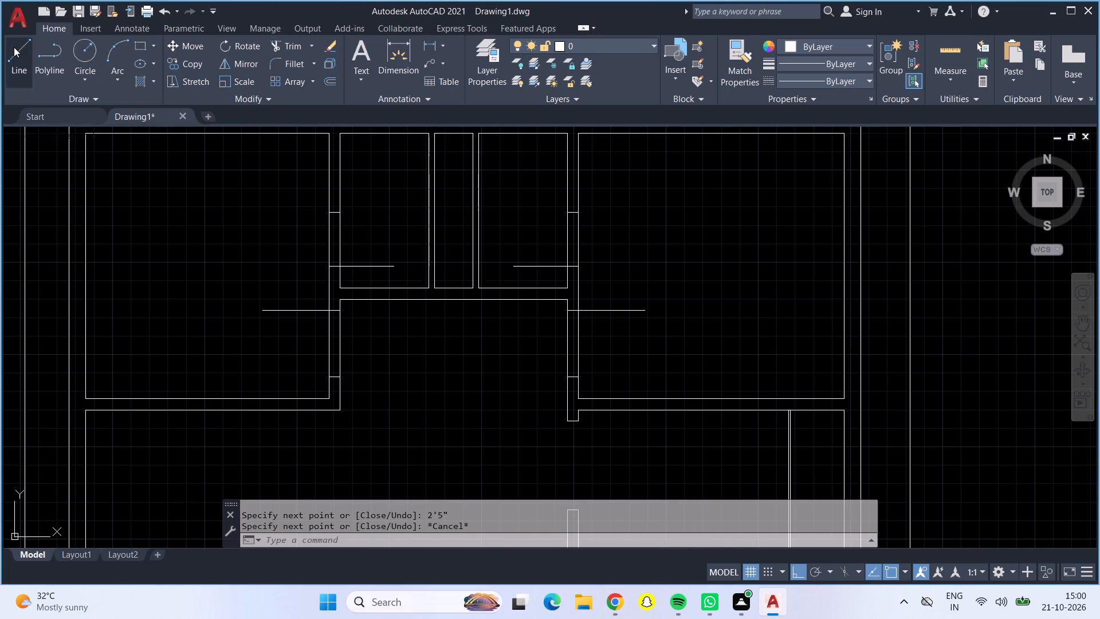
pyautogui.click(14, 48)
pyautogui.scroll(-1, 425, 386)
pyautogui.moveTo(433, 393); pyautogui.dragTo(422, 276, button='middle')
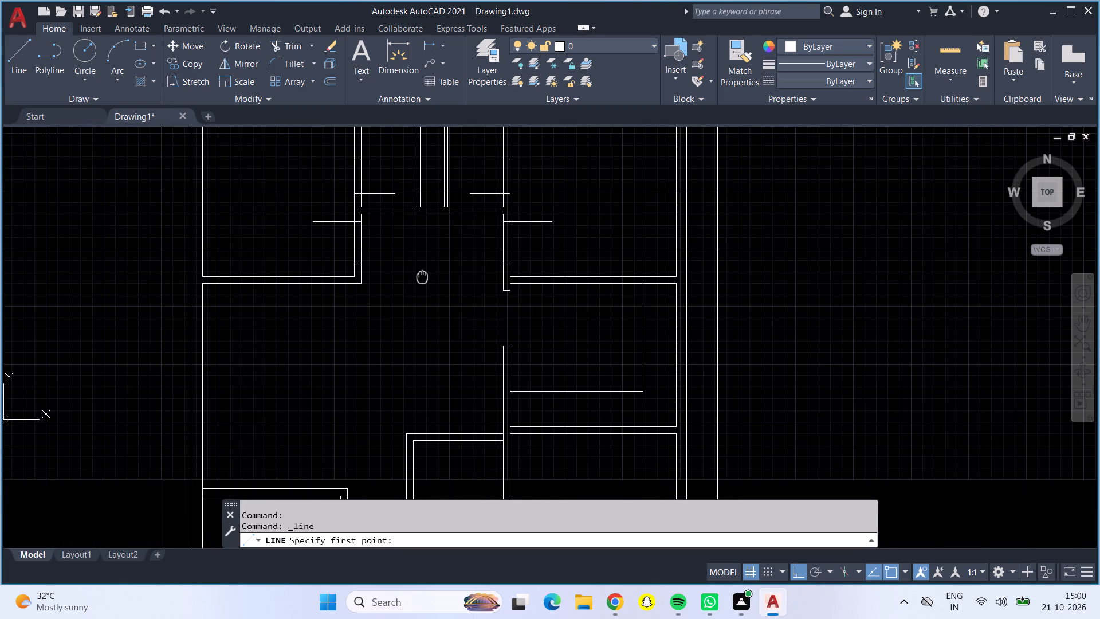
pyautogui.moveTo(480, 345); pyautogui.dragTo(465, 260, button='middle')
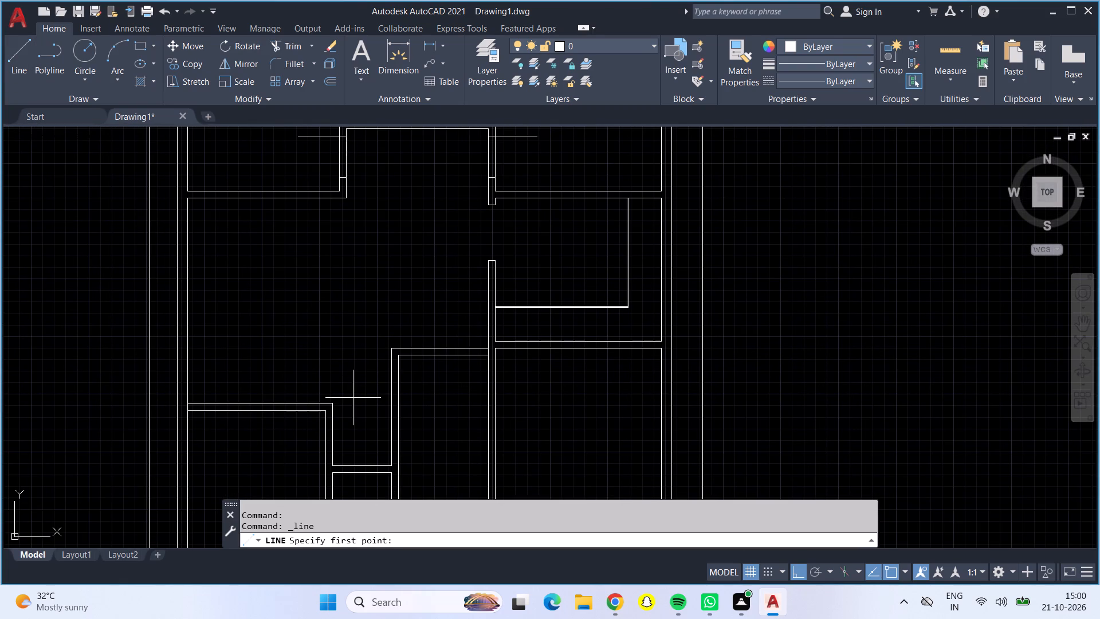
pyautogui.moveTo(353, 398); pyautogui.dragTo(406, 264, button='middle')
pyautogui.scroll(3, 378, 288)
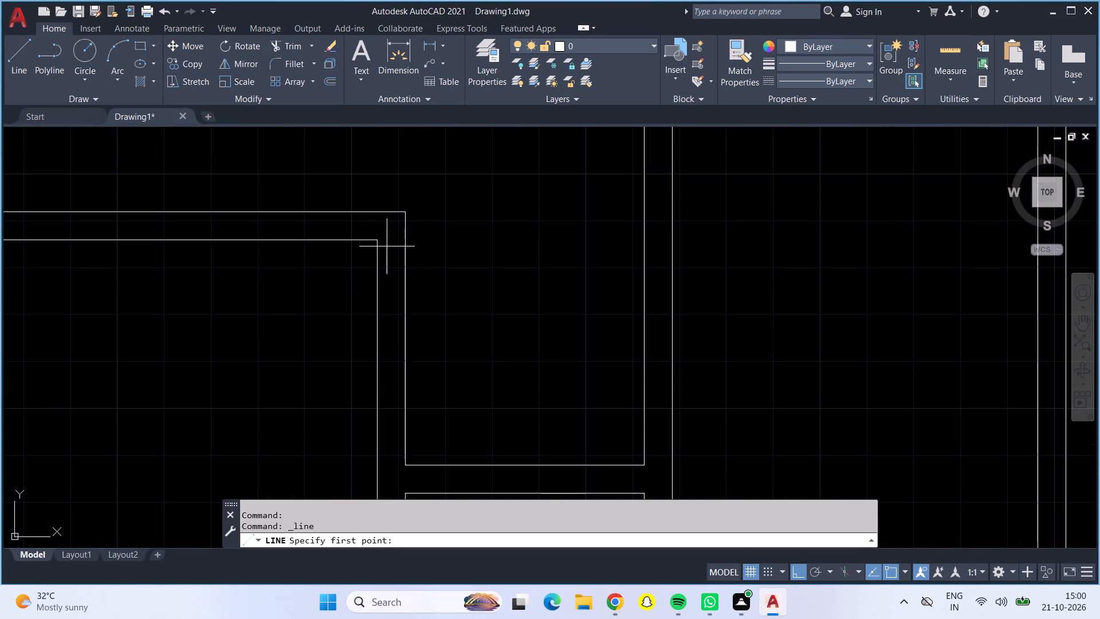
pyautogui.click(376, 240)
pyautogui.write('6"')
pyautogui.press('Return')
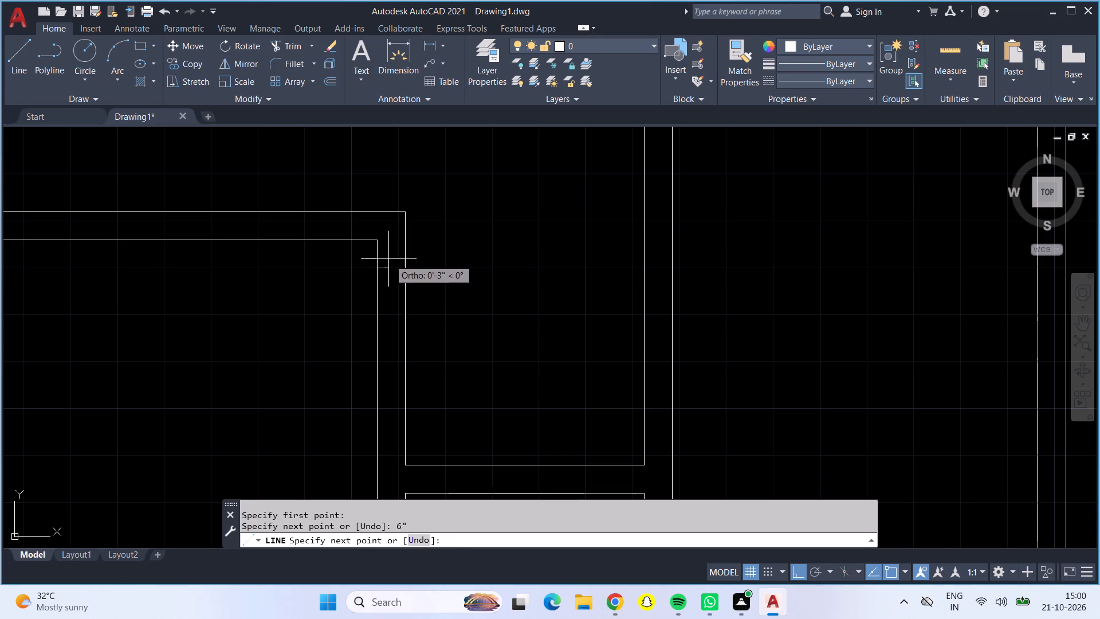
pyautogui.click(407, 271)
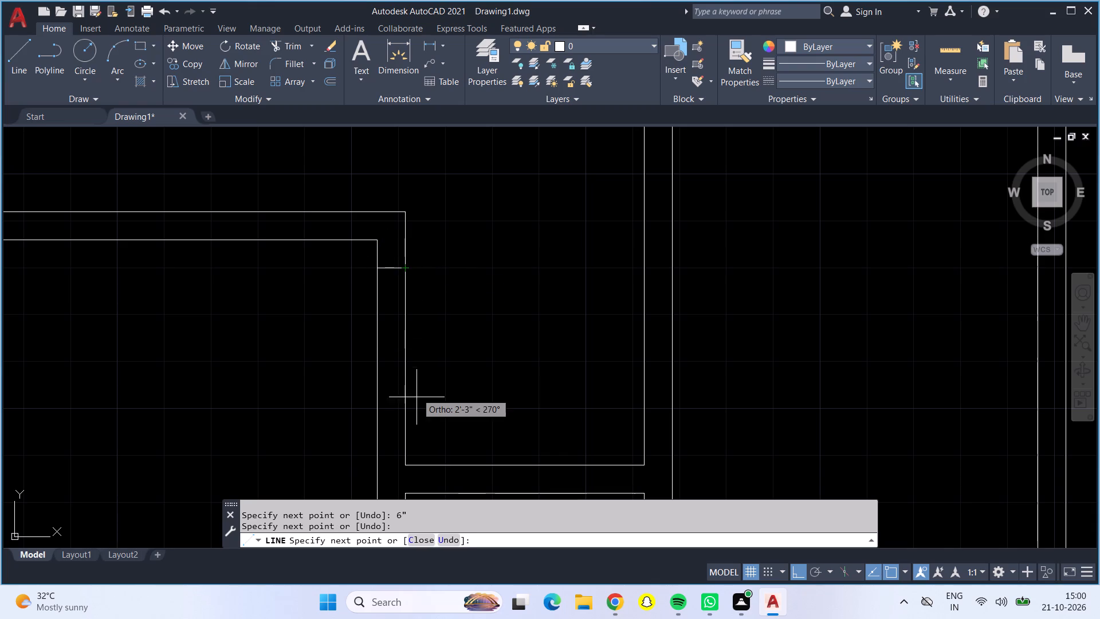
pyautogui.press('3')
pyautogui.press("'")
pyautogui.press('Return')
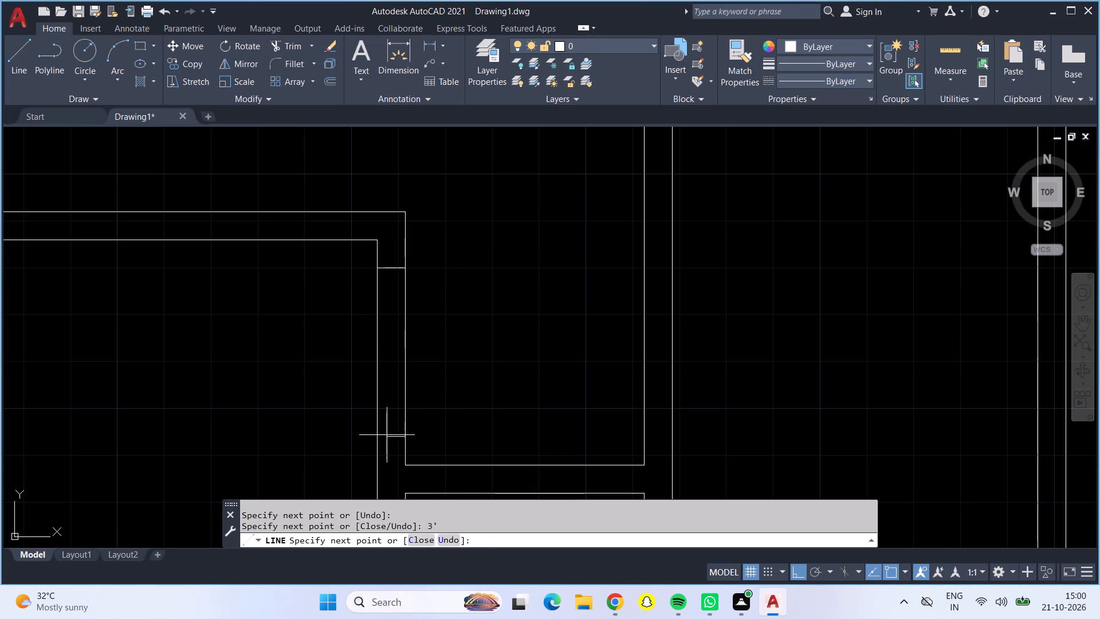
pyautogui.moveTo(378, 438); pyautogui.dragTo(378, 429)
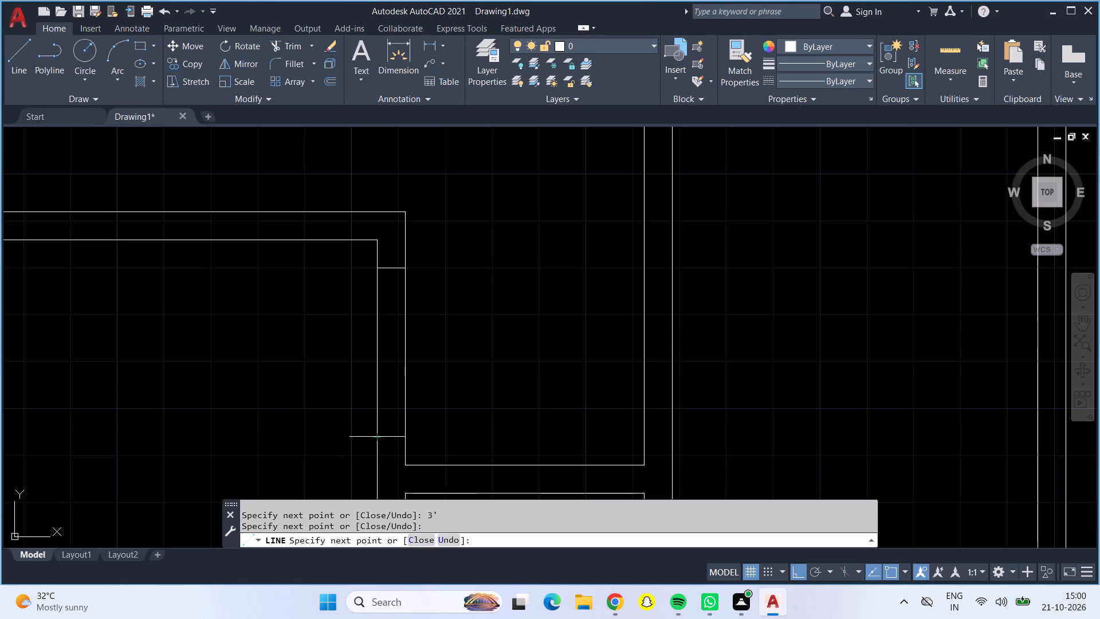
# Draw a 3' horizontal door-leaf line from the upper jamb of that opening into the room below the main hall.
pyautogui.click(379, 271)
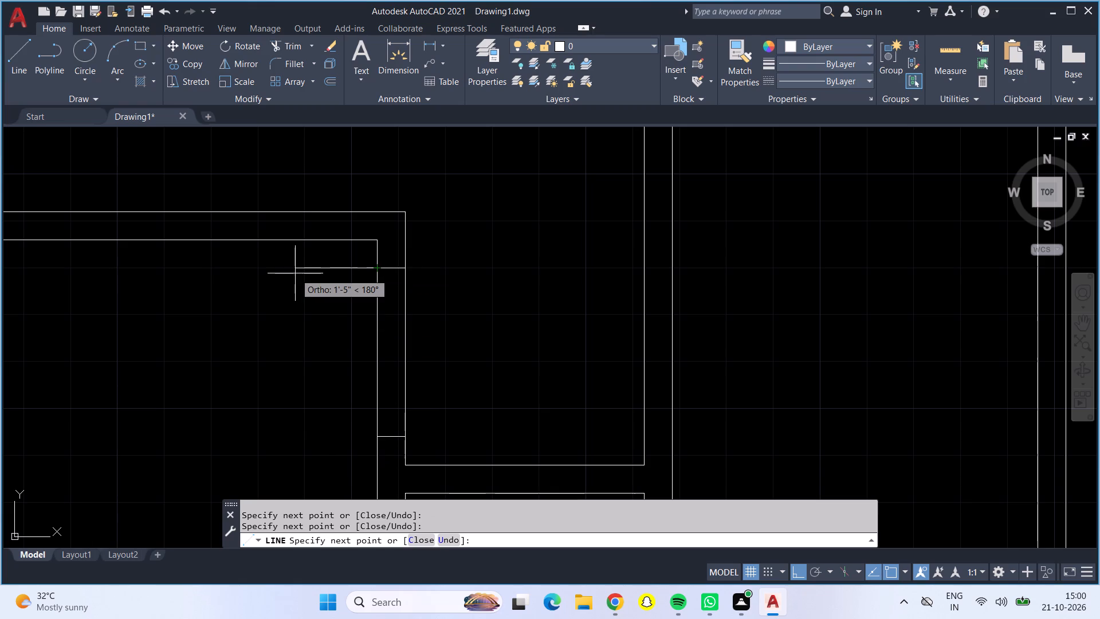
pyautogui.write("3'")
pyautogui.press('Return')
pyautogui.press('Return')
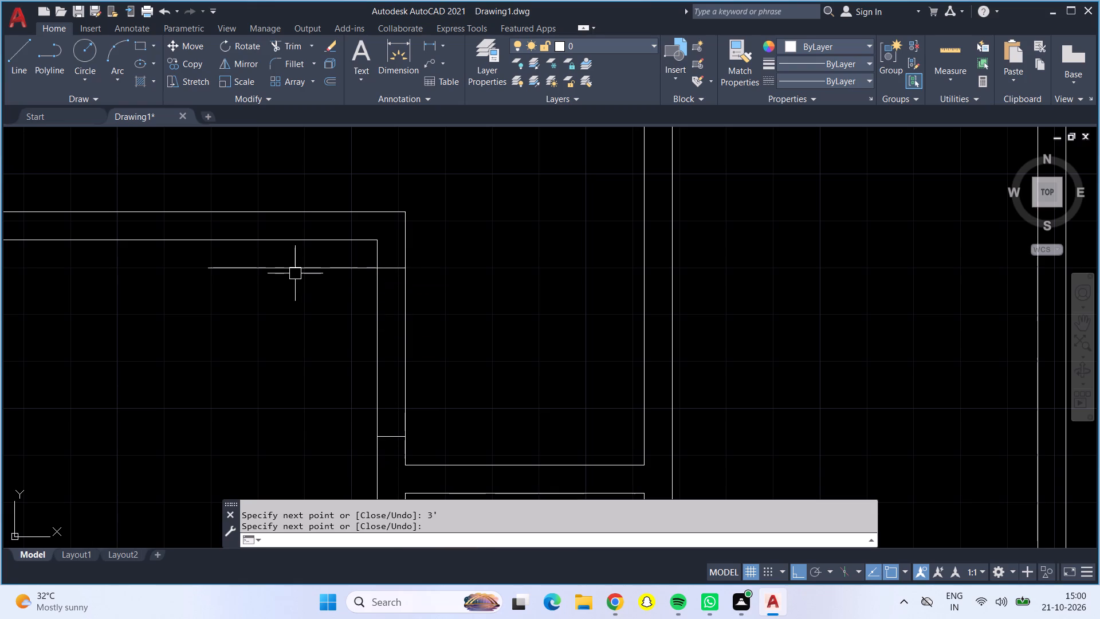
# Mark a 2'5" opening in the top wall of the small lower middle room, starting 6" from its left corner, with jamb lines.
pyautogui.click(11, 57)
pyautogui.middleClick(466, 308)
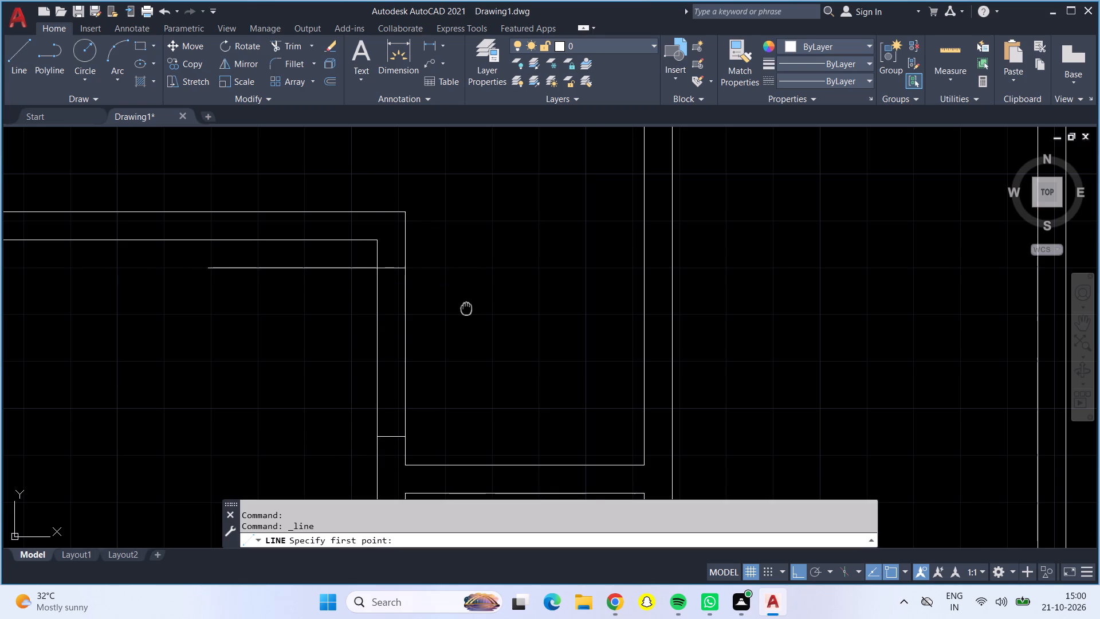
pyautogui.scroll(-1, 466, 308)
pyautogui.moveTo(466, 308); pyautogui.dragTo(451, 222, button='middle')
pyautogui.scroll(2, 451, 222)
pyautogui.moveTo(414, 344); pyautogui.dragTo(406, 230, button='middle')
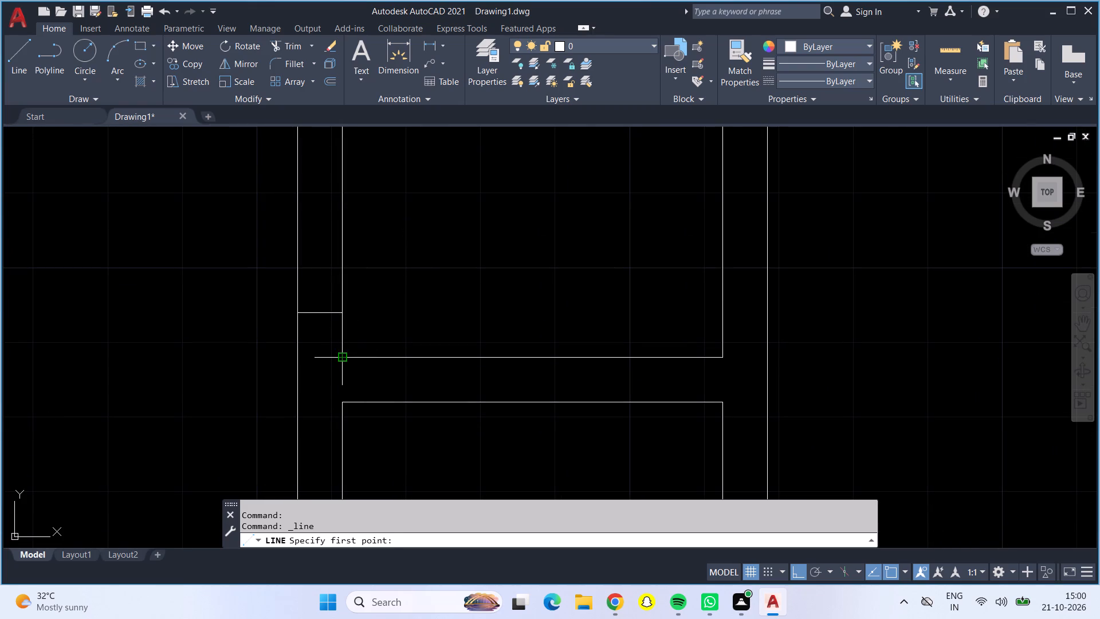
pyautogui.click(344, 355)
pyautogui.write('6"')
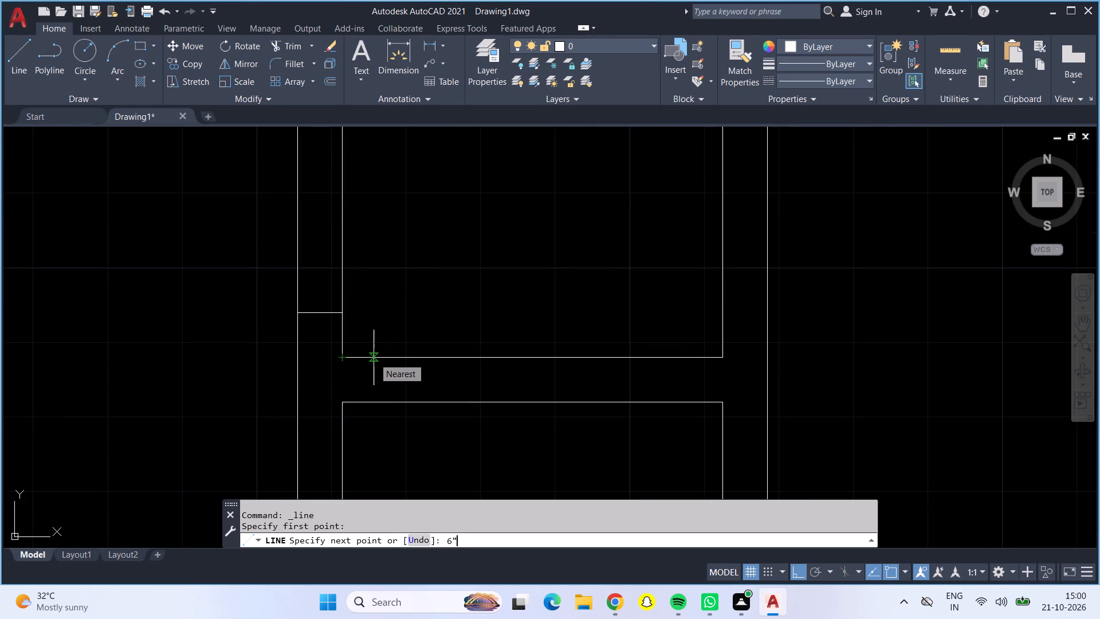
pyautogui.press('Return')
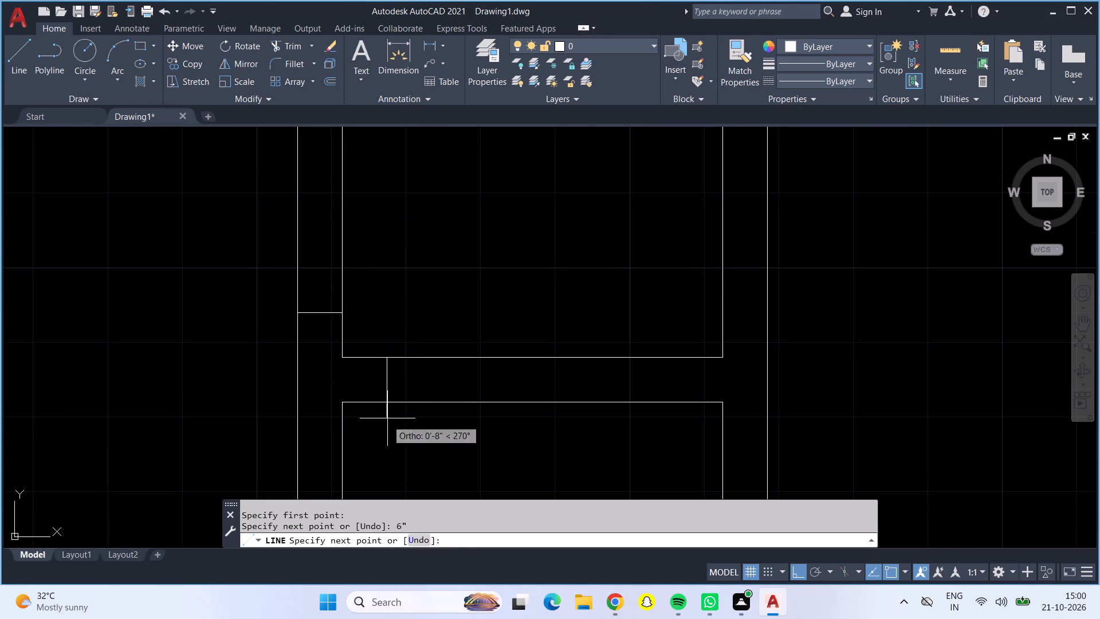
pyautogui.click(386, 405)
pyautogui.write('2\'5"')
pyautogui.press('Return')
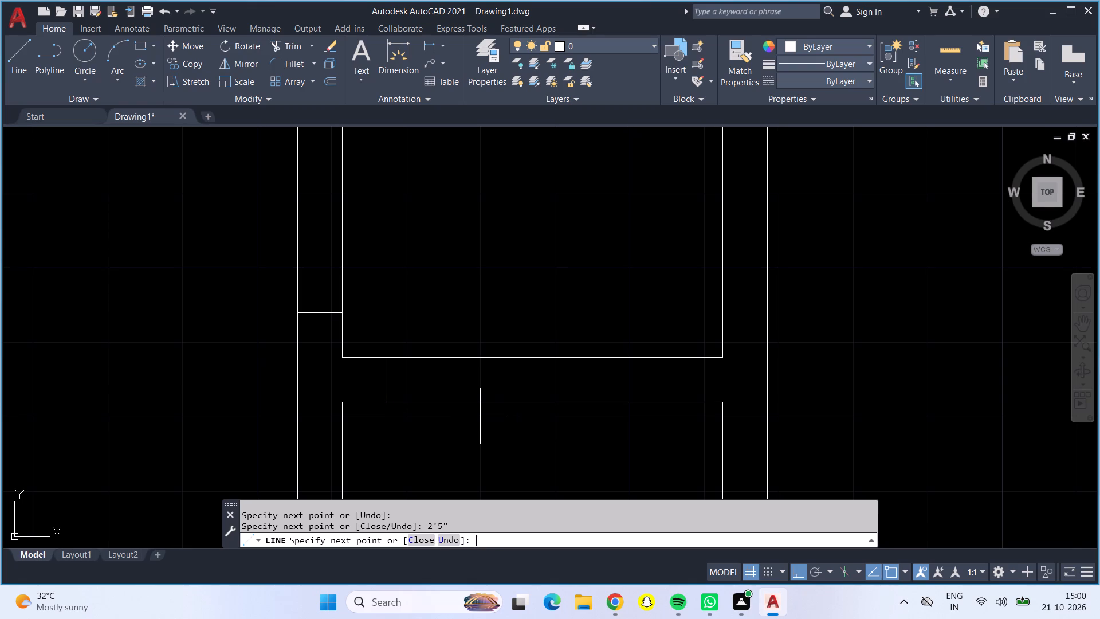
pyautogui.click(608, 356)
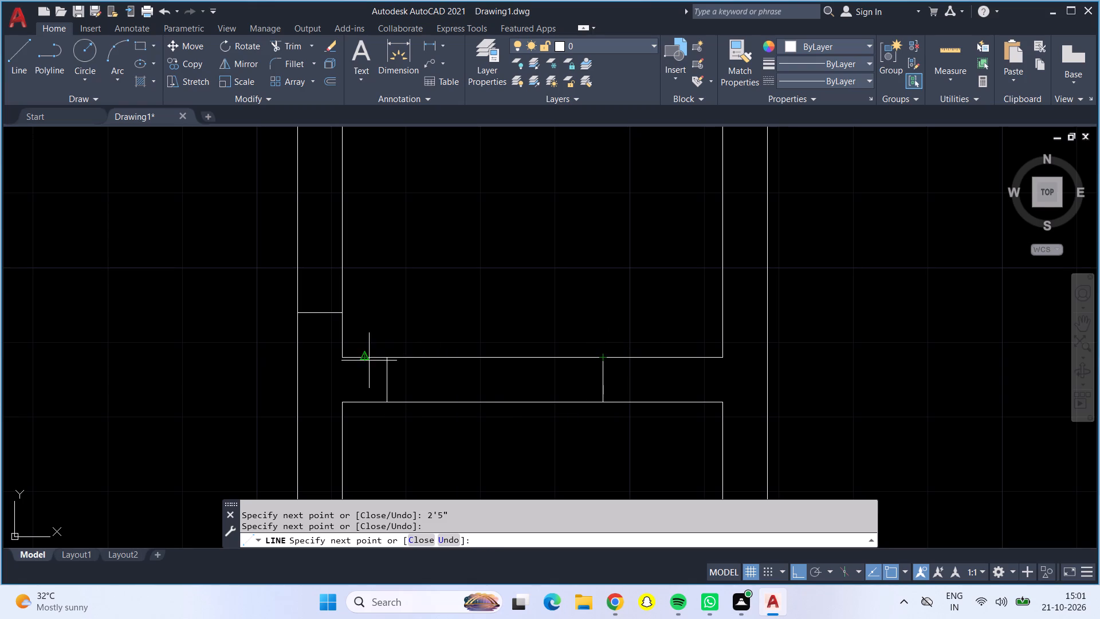
# Draw a 2'5" vertical door-leaf line from the left jamb of that opening down into the small room.
pyautogui.click(387, 359)
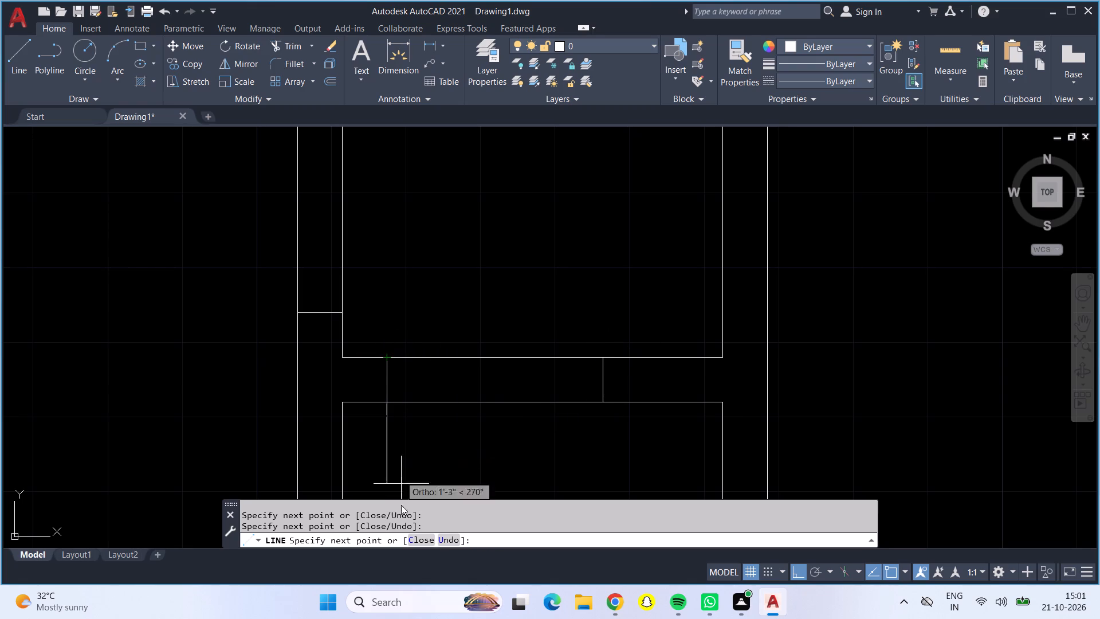
pyautogui.write('2\'5"')
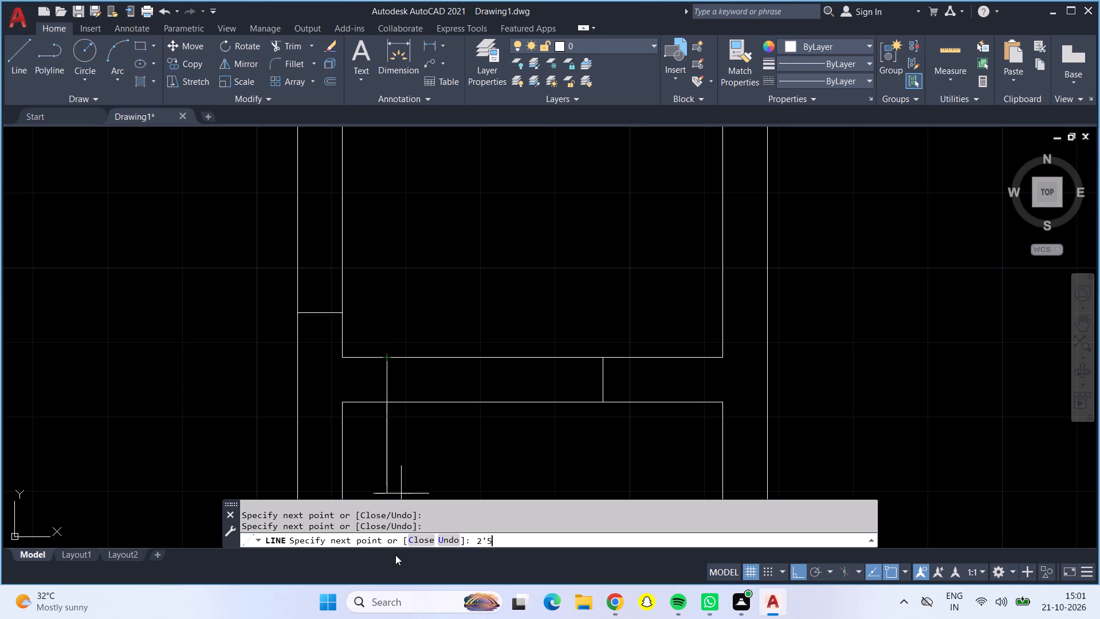
pyautogui.press('Return')
pyautogui.press('Return')
# Mark a 2'6" opening in the left wall of the tall narrow room, starting 6" below its inner top corner, with jamb lines.
pyautogui.scroll(-2, 402, 551)
pyautogui.scroll(-2, 433, 360)
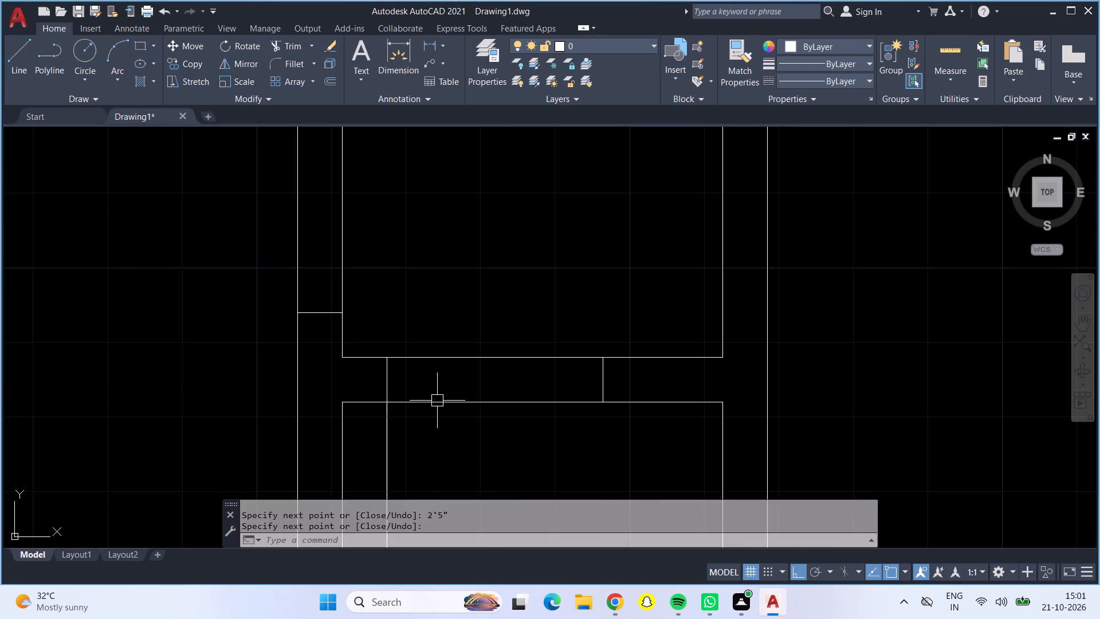
pyautogui.moveTo(486, 302); pyautogui.dragTo(408, 448, button='middle')
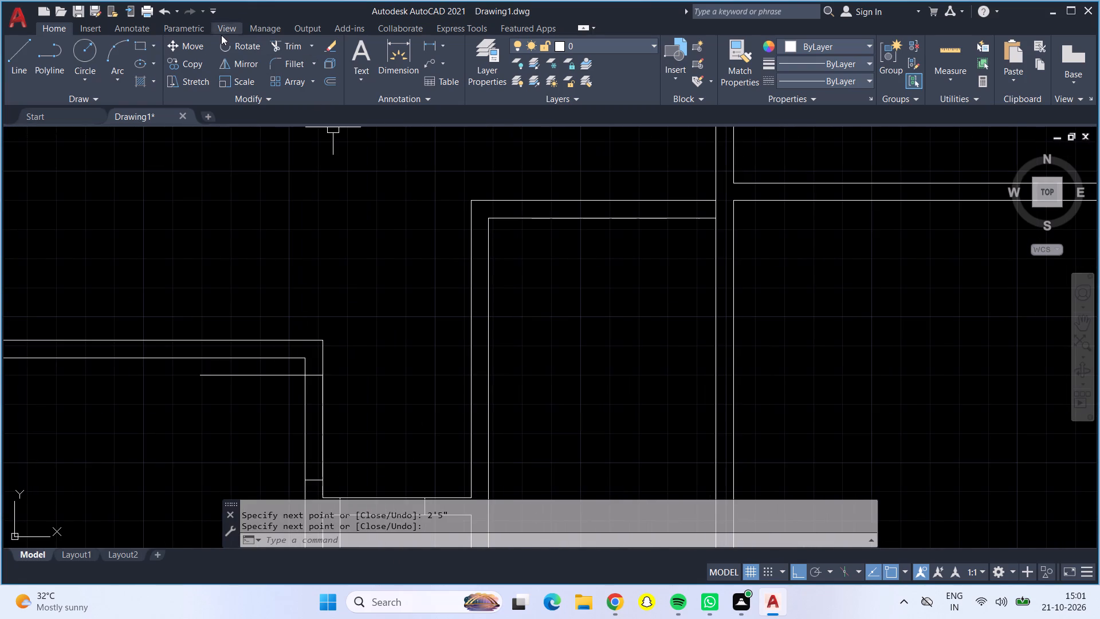
pyautogui.click(15, 57)
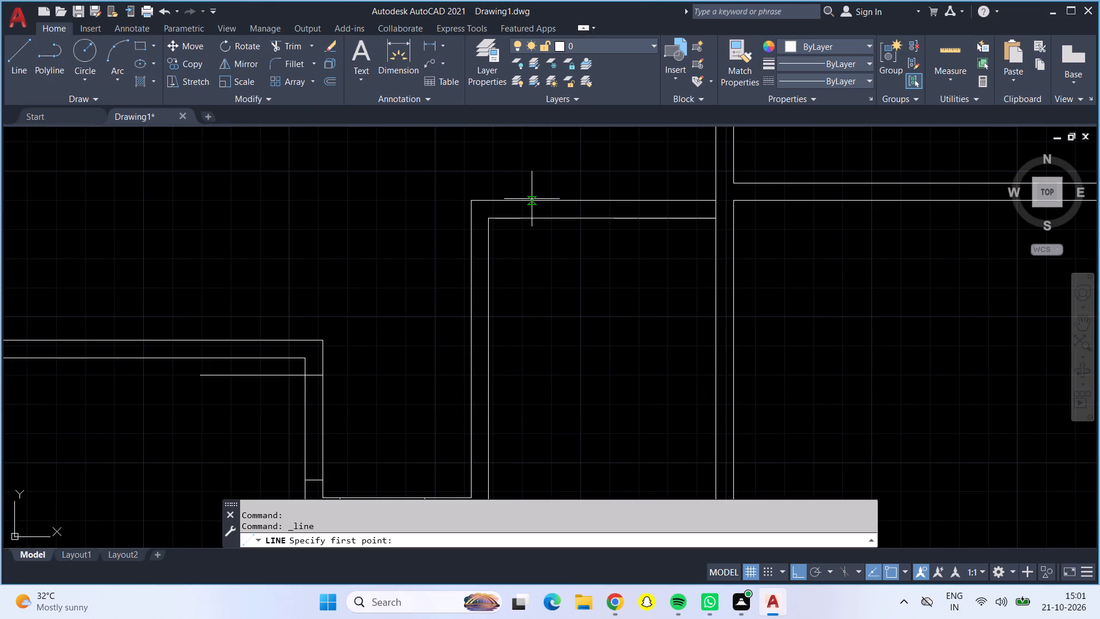
pyautogui.scroll(1, 486, 224)
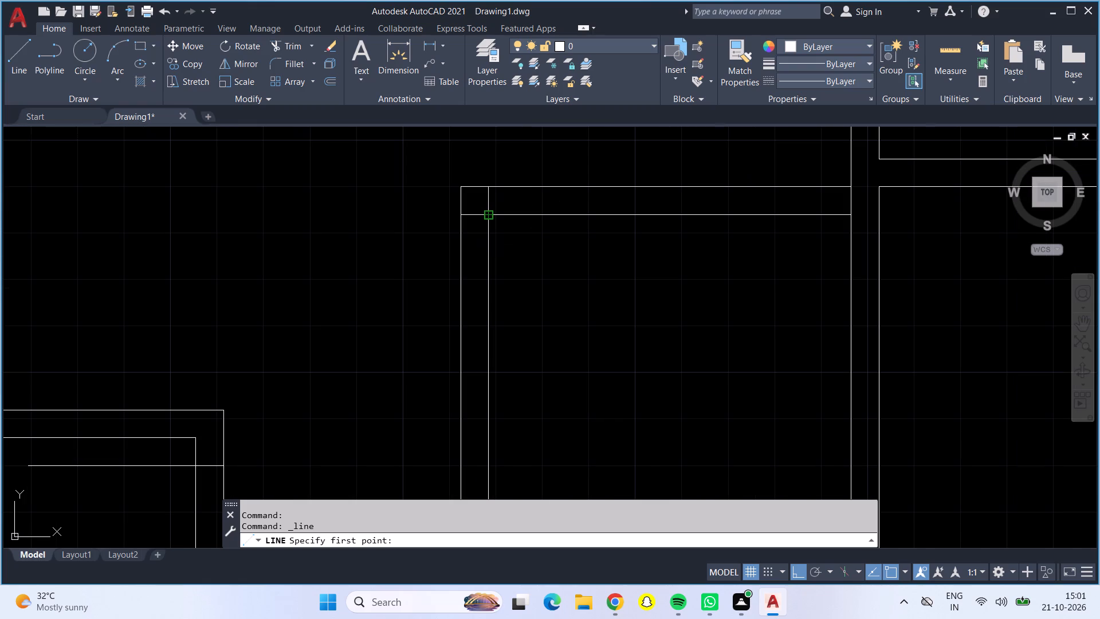
pyautogui.click(487, 214)
pyautogui.write('6"')
pyautogui.press('Return')
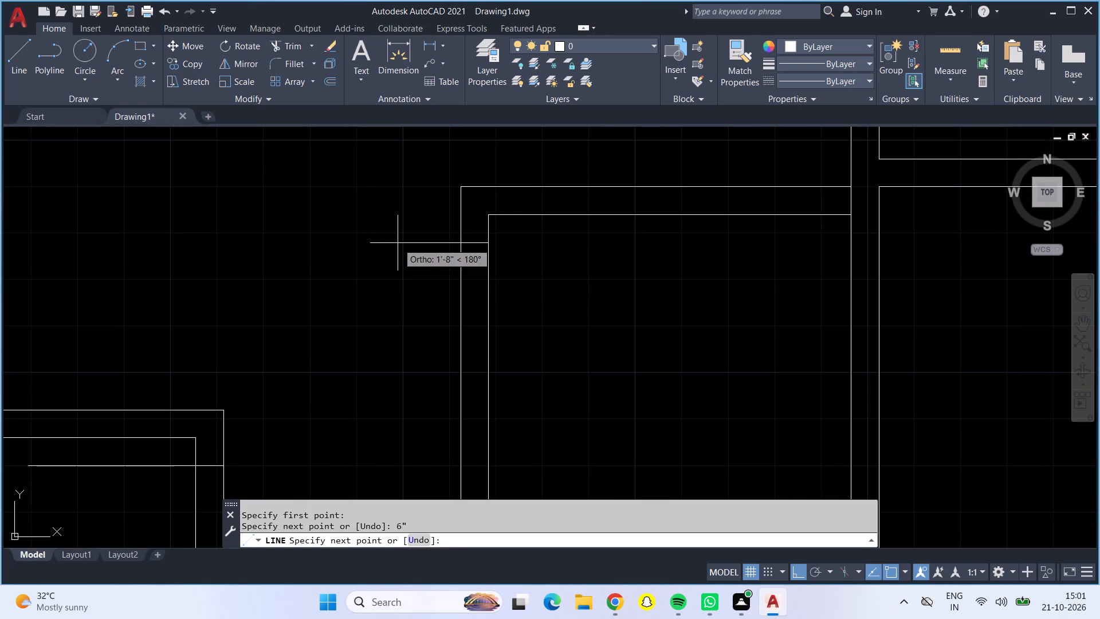
pyautogui.click(462, 244)
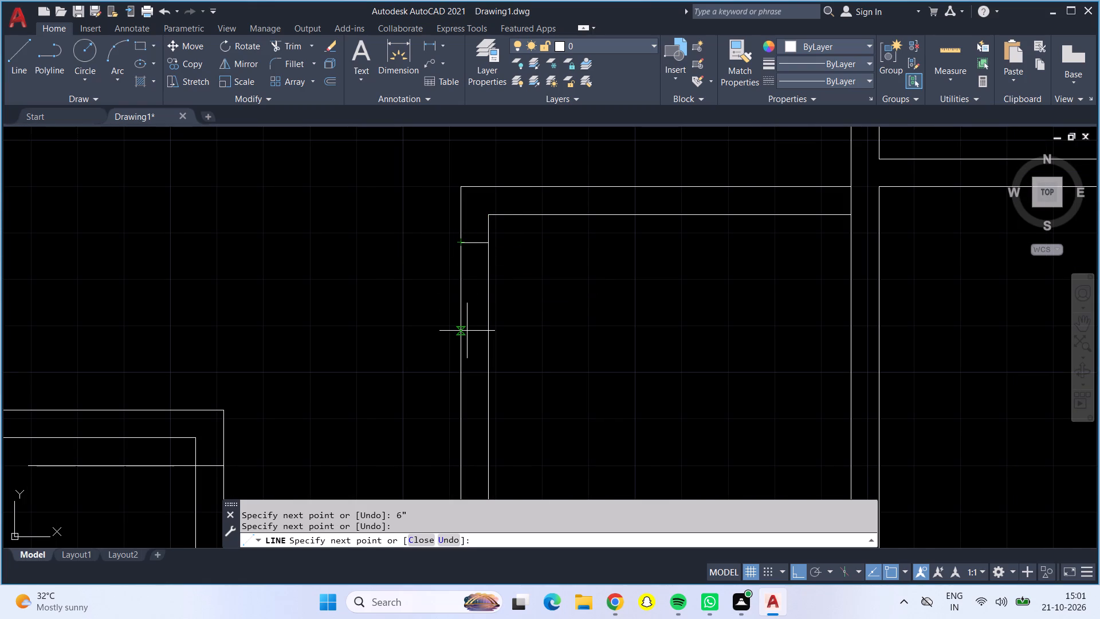
pyautogui.write('2\'6"')
pyautogui.press('Return')
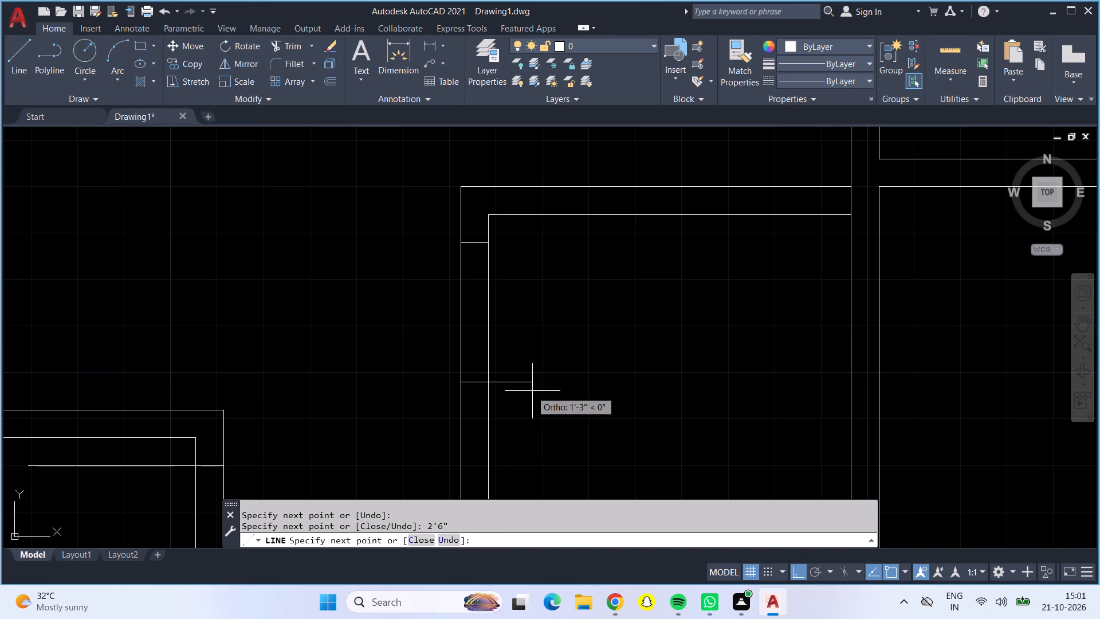
pyautogui.click(489, 386)
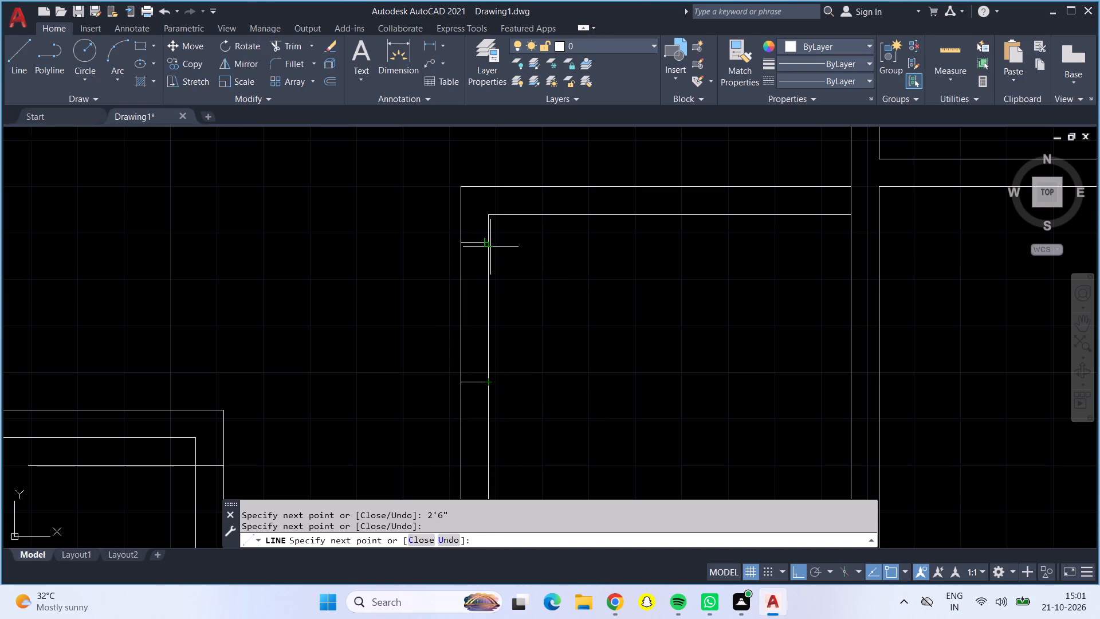
# Draw a 2'6" horizontal door-leaf line from the lower jamb of that opening, leftward outside the narrow room.
pyautogui.click(490, 242)
pyautogui.click(490, 382)
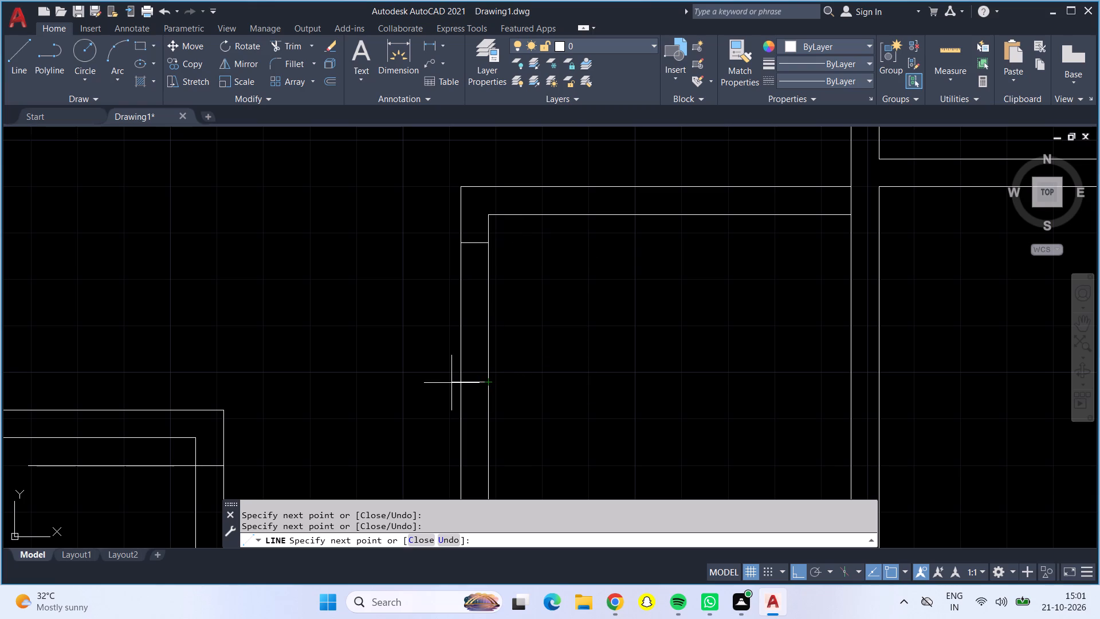
pyautogui.click(460, 382)
pyautogui.write('2\'6"')
pyautogui.press('Return')
pyautogui.press('Return')
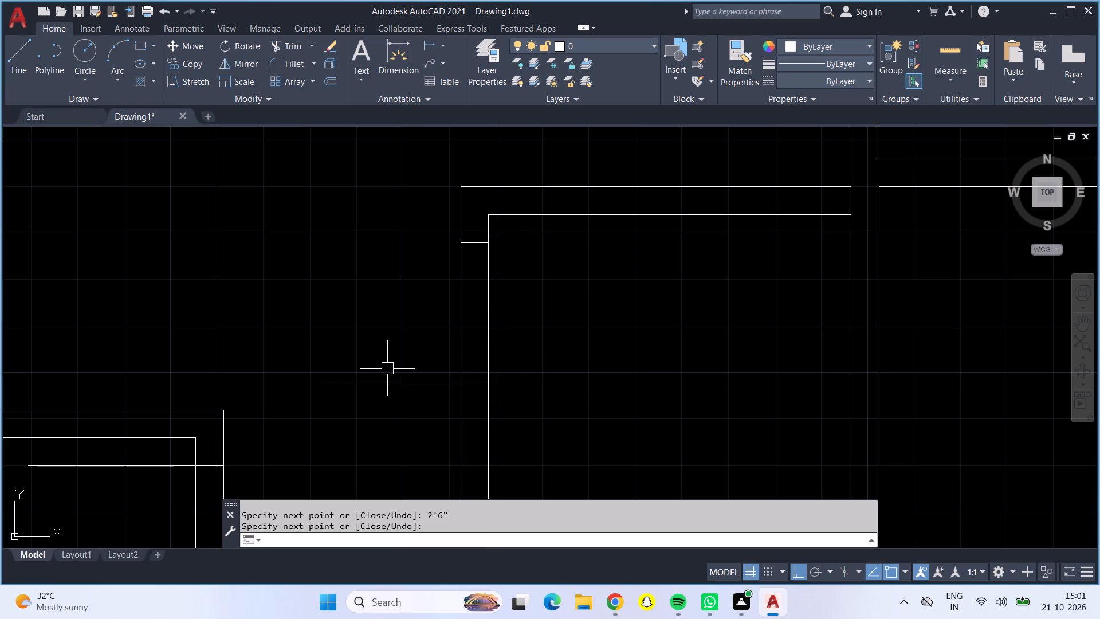
# Mark a 2'6" opening in the right wall of the tall narrow room, starting 6" below its inner top corner, with jamb lines.
pyautogui.click(20, 50)
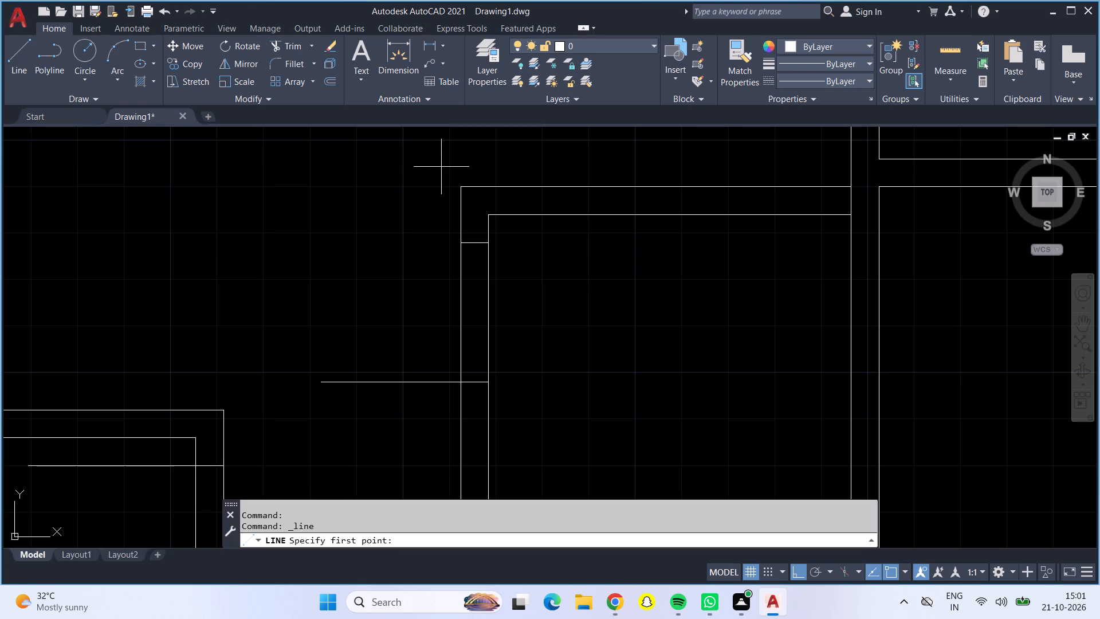
pyautogui.click(850, 214)
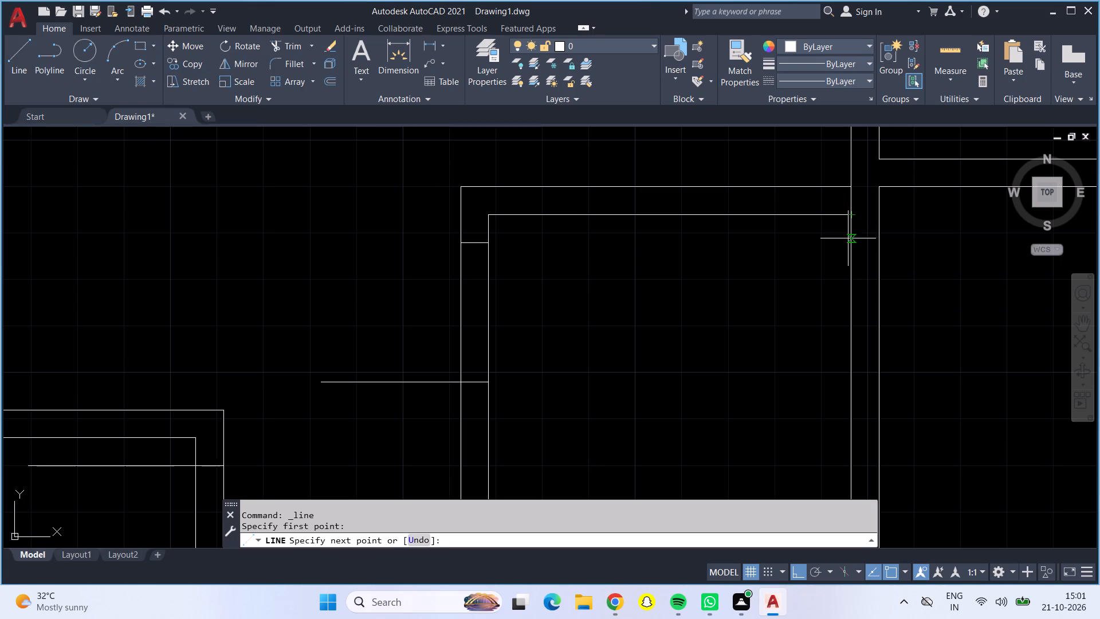
pyautogui.write('6"')
pyautogui.press('Return')
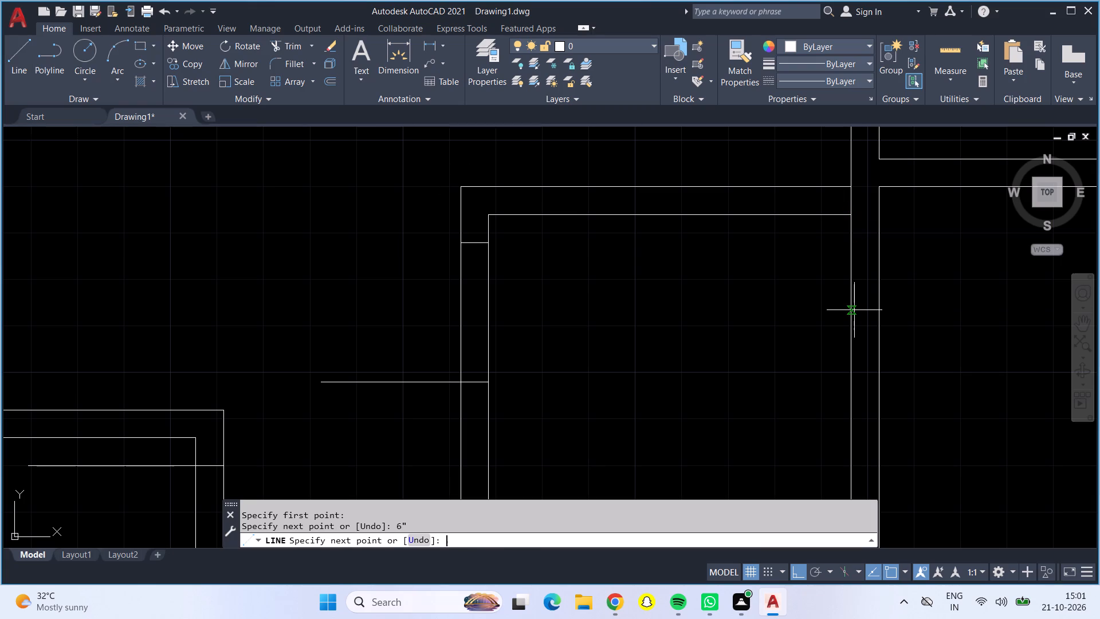
pyautogui.click(881, 244)
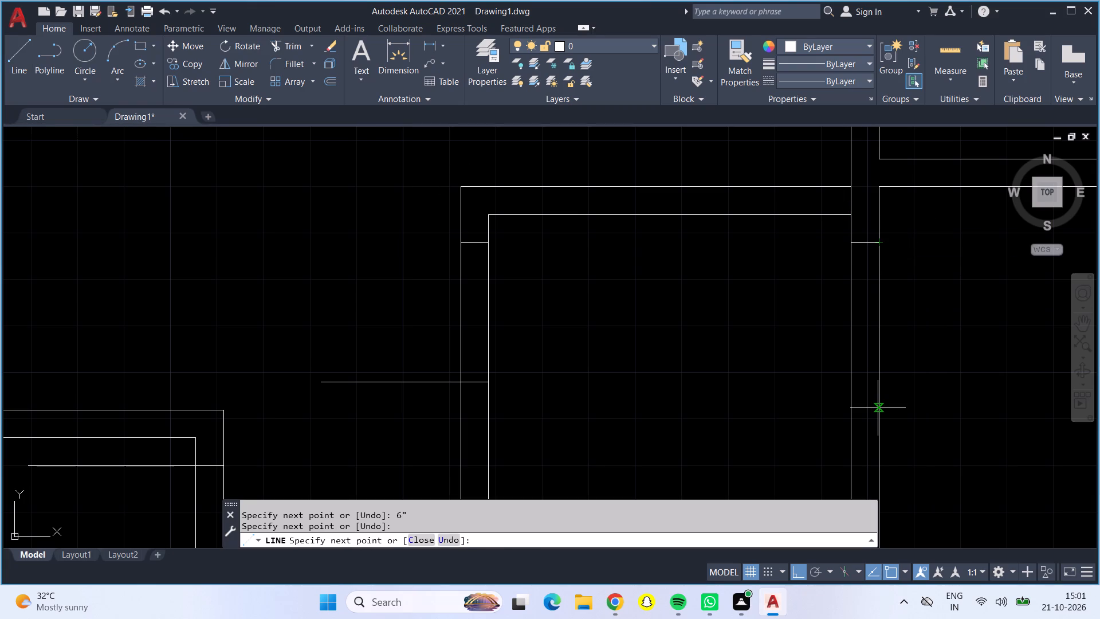
pyautogui.write('2\'6"')
pyautogui.press('Return')
pyautogui.click(852, 385)
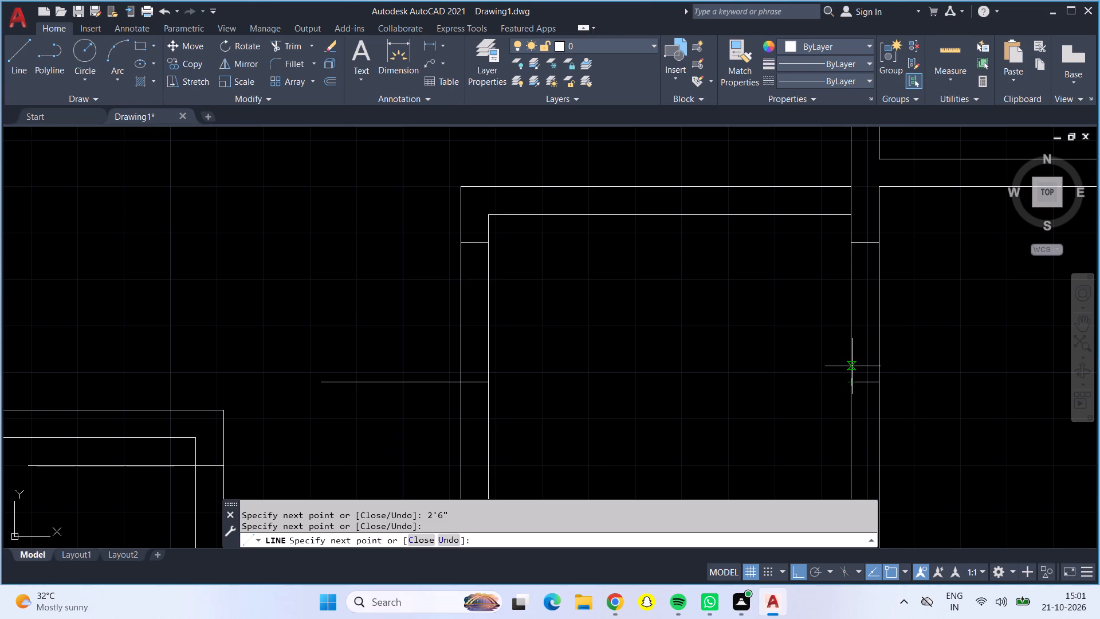
# Draw a 2'6" horizontal door-leaf line from the upper jamb of that opening leftward into the narrow room.
pyautogui.click(850, 240)
pyautogui.write('2\'6"')
pyautogui.press('Return')
pyautogui.press('Return')
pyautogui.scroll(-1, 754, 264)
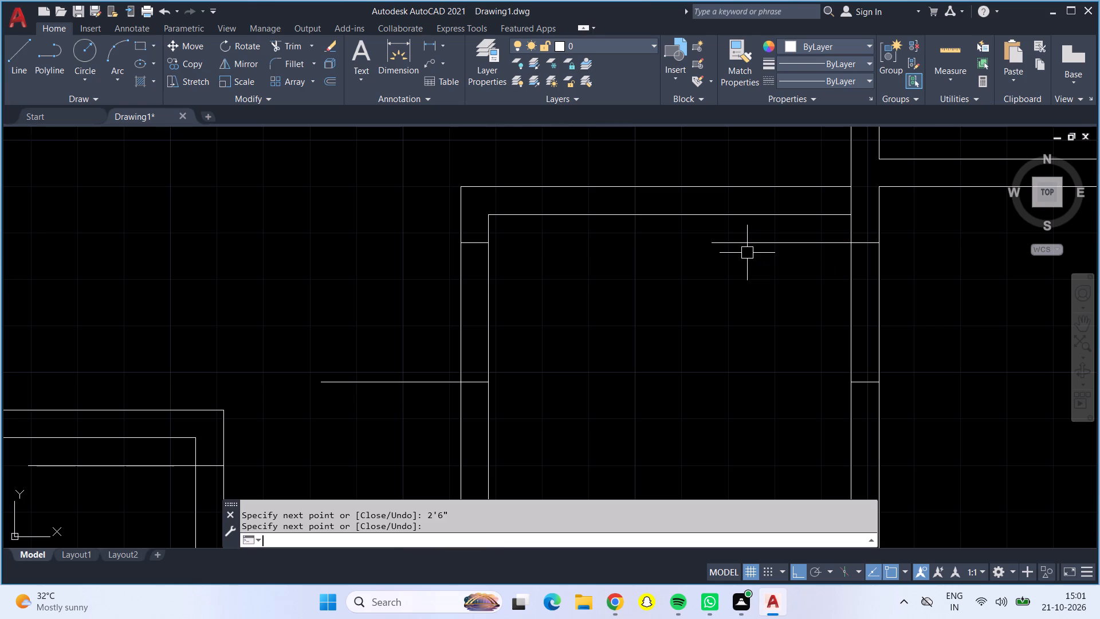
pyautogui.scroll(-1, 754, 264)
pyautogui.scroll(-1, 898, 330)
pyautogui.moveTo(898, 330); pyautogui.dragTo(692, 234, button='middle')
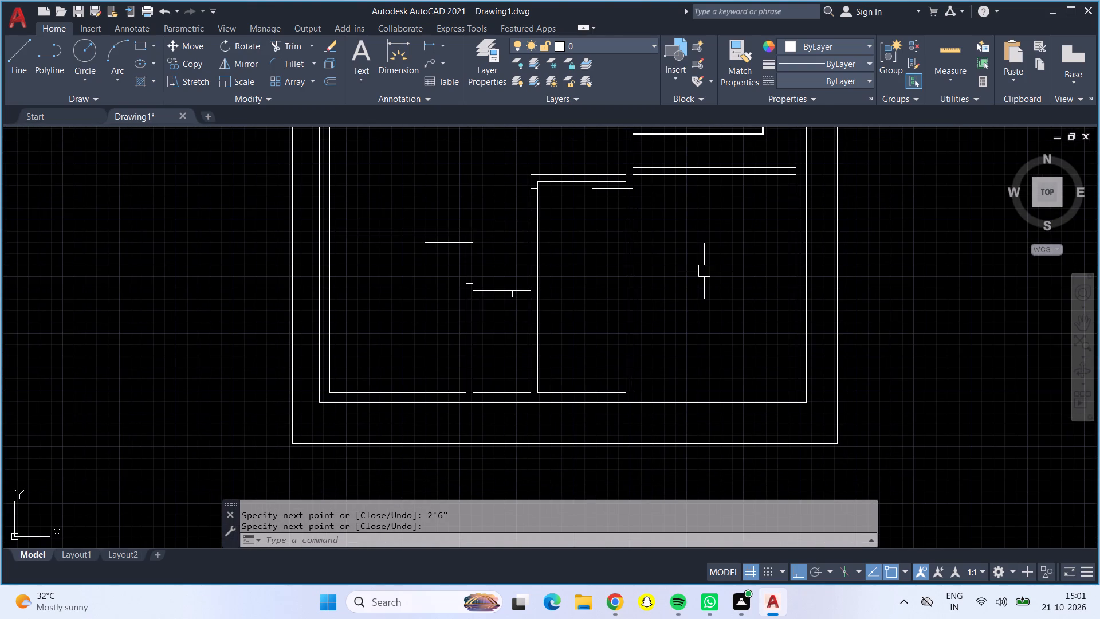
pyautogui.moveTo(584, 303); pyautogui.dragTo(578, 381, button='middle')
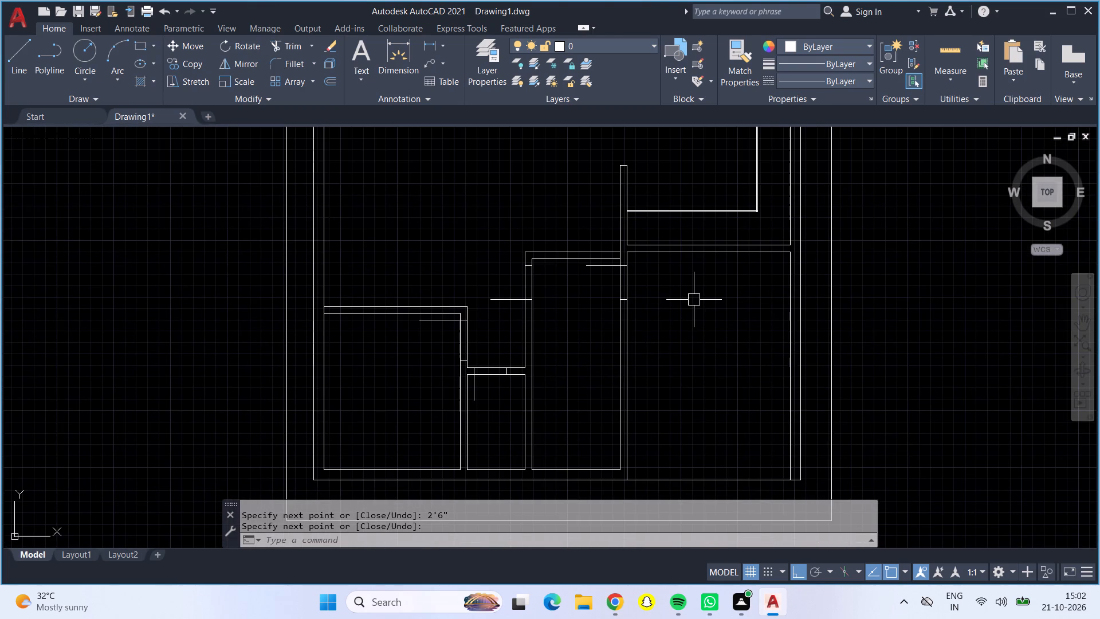
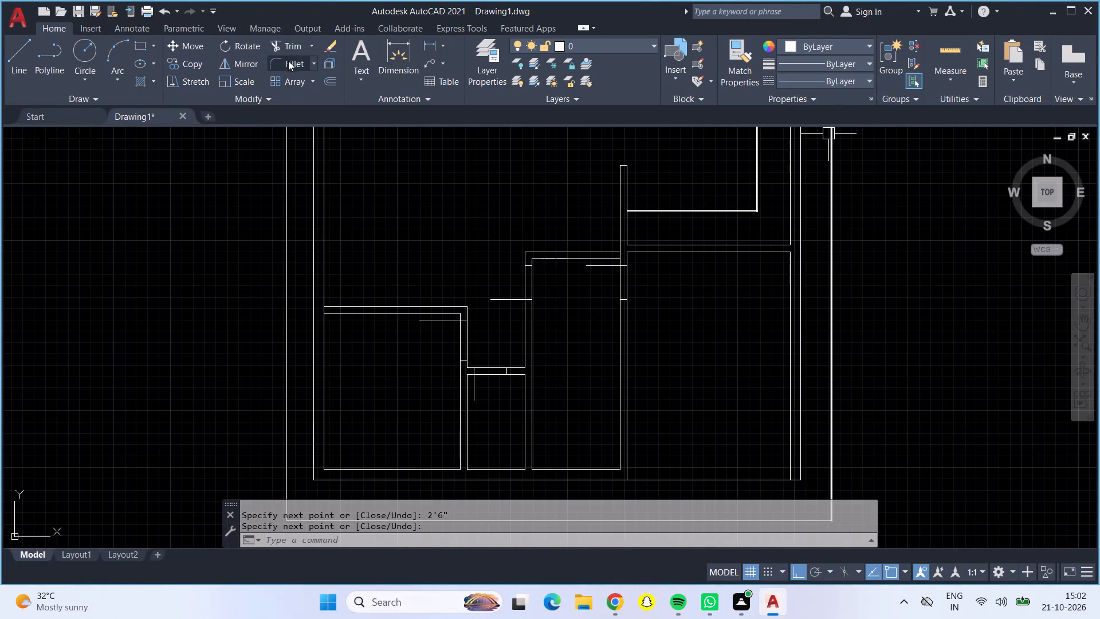
# Trim both wall lines between the jambs to clear the door opening in the left wall of the tall narrow room.
pyautogui.click(295, 42)
pyautogui.scroll(3, 539, 303)
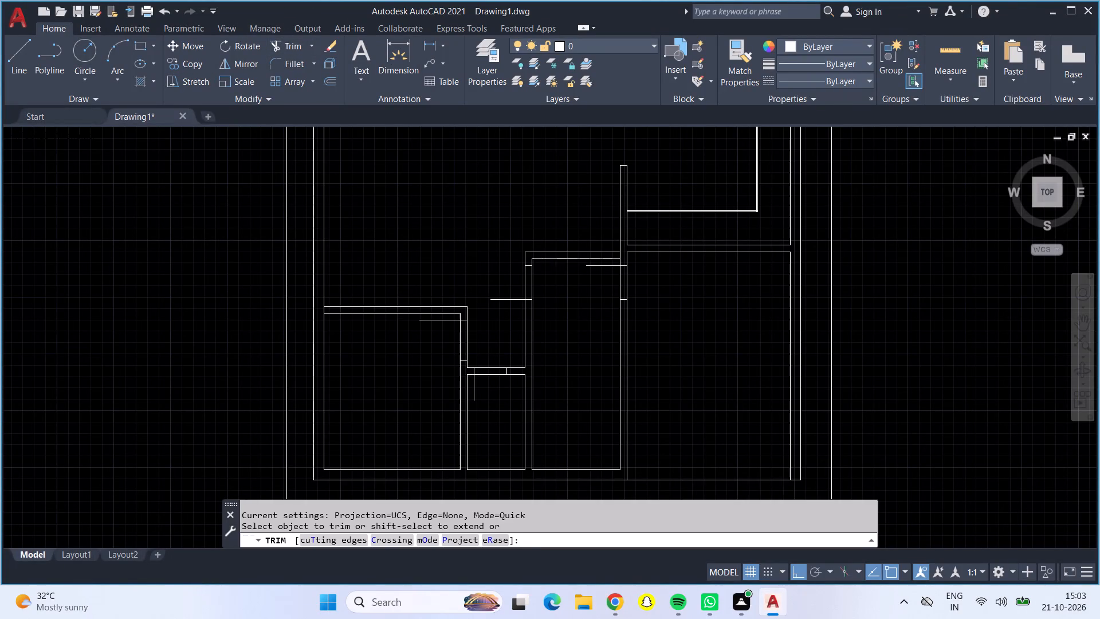
pyautogui.moveTo(415, 198); pyautogui.dragTo(531, 230)
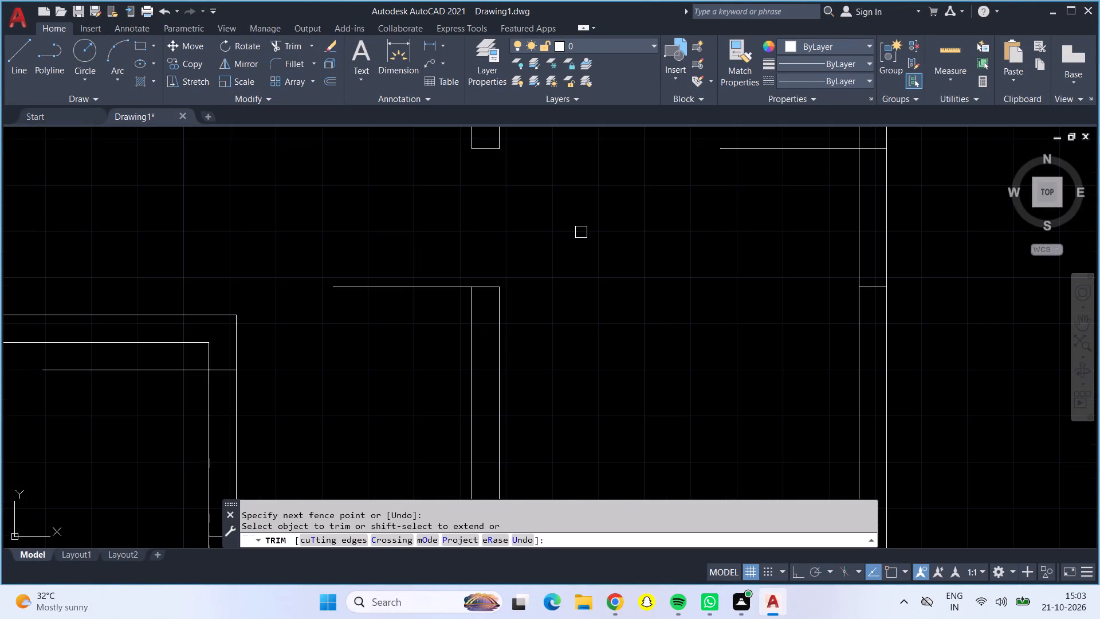
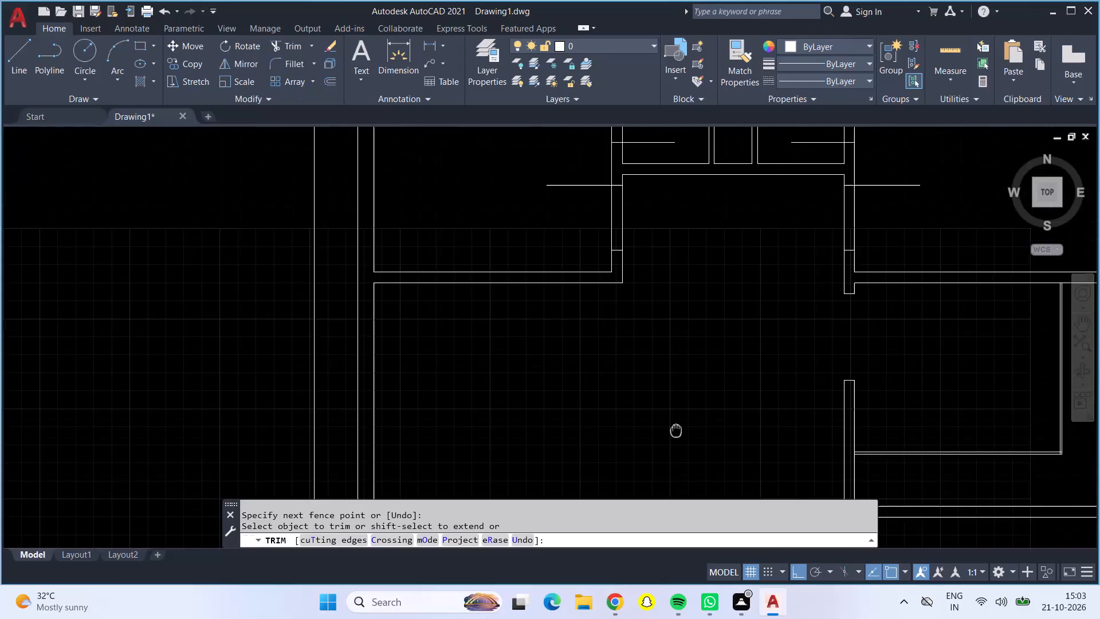
# Trim the wall lines between the jambs to clear door openings on the left side of the central passage and the small room above it.
pyautogui.moveTo(591, 285); pyautogui.dragTo(637, 295)
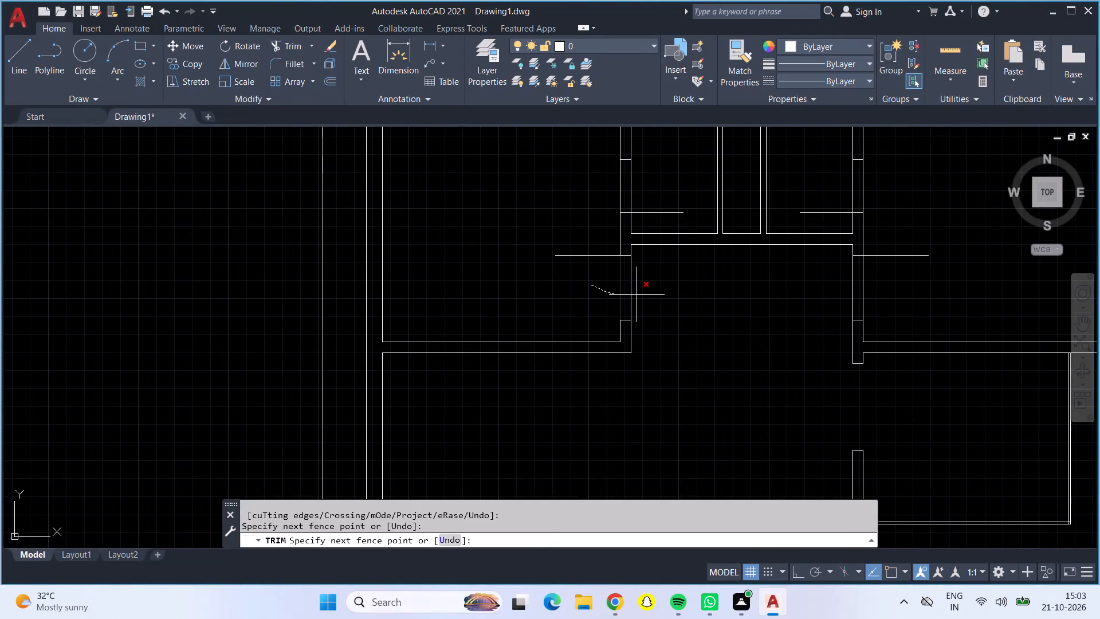
pyautogui.moveTo(637, 295); pyautogui.dragTo(653, 295)
pyautogui.moveTo(603, 191); pyautogui.dragTo(651, 194)
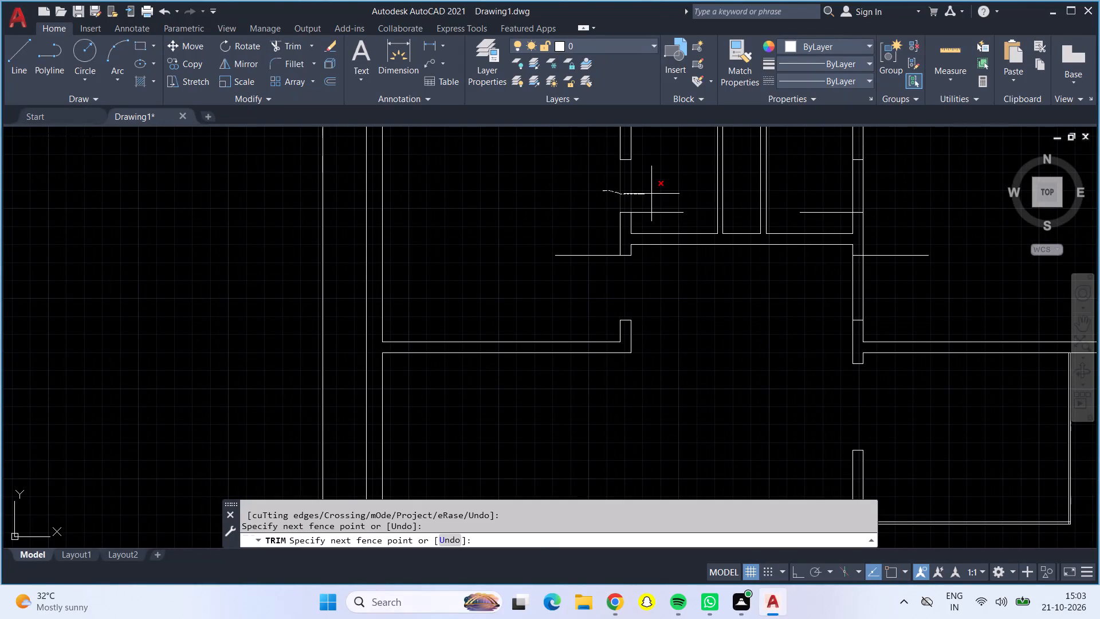
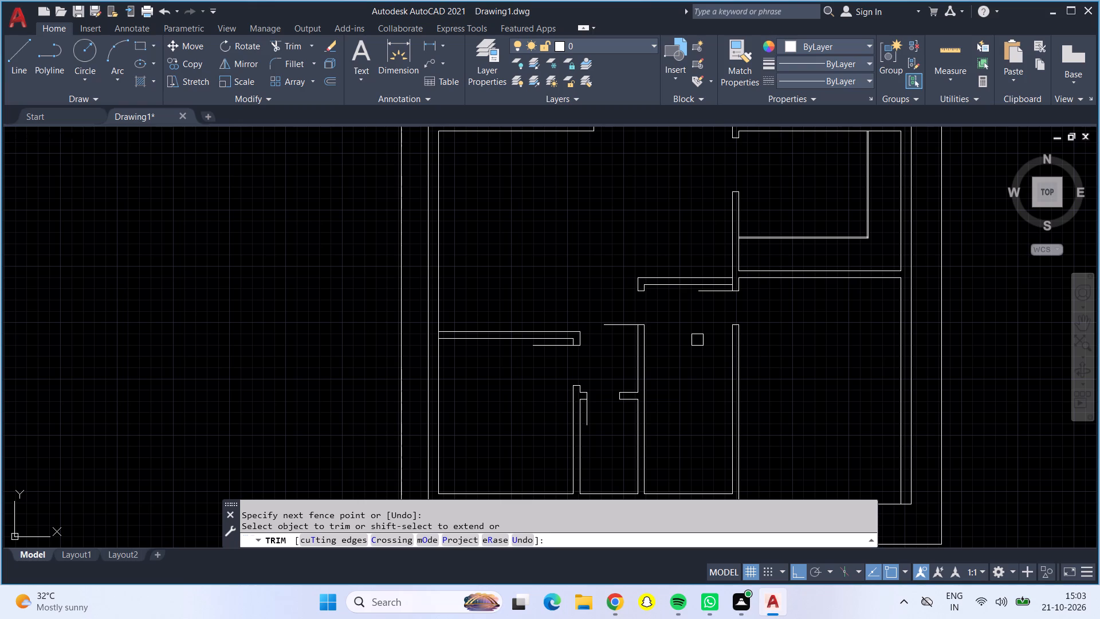
# Offset the inner faces of both side walls of the lower central room 3' inward for the stair flights.
pyautogui.press('Escape')
pyautogui.press('o')
pyautogui.press('Return')
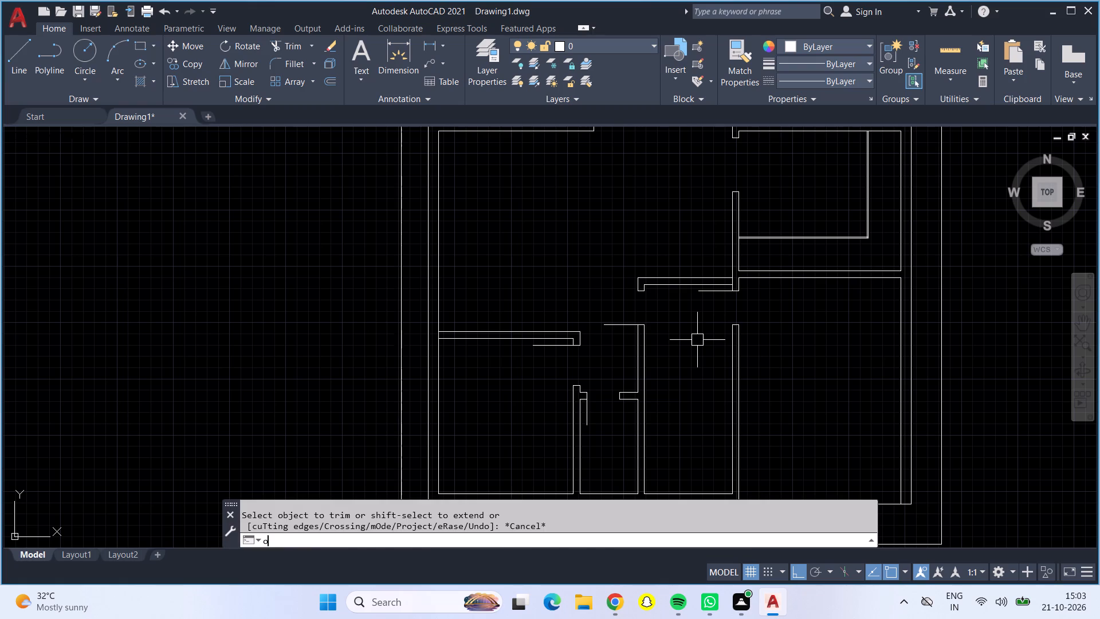
pyautogui.write("3'")
pyautogui.press('Return')
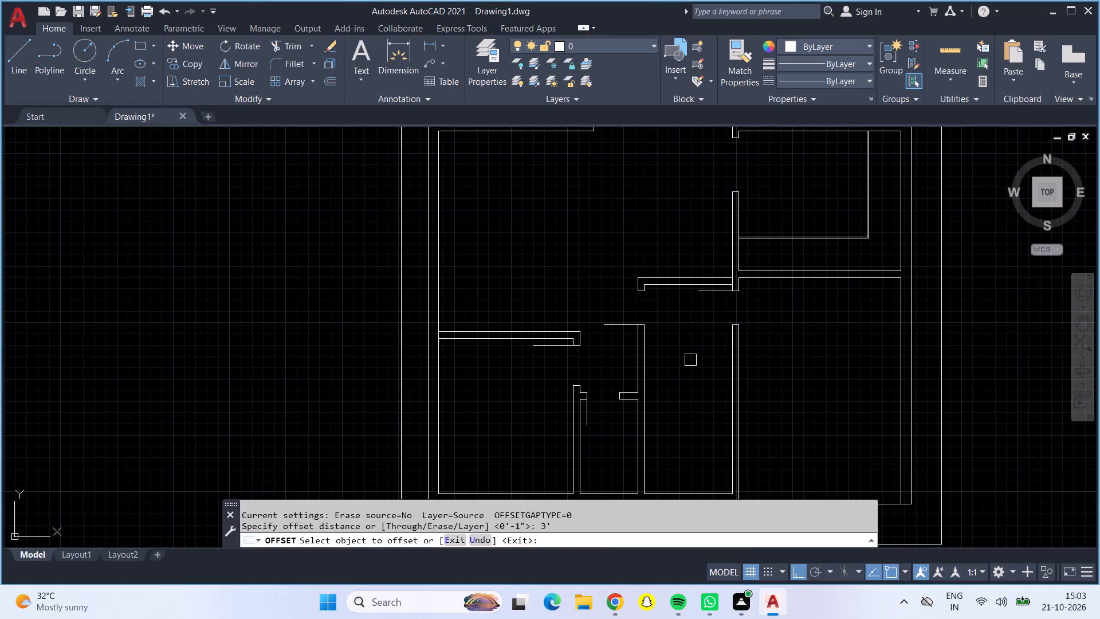
pyautogui.click(733, 434)
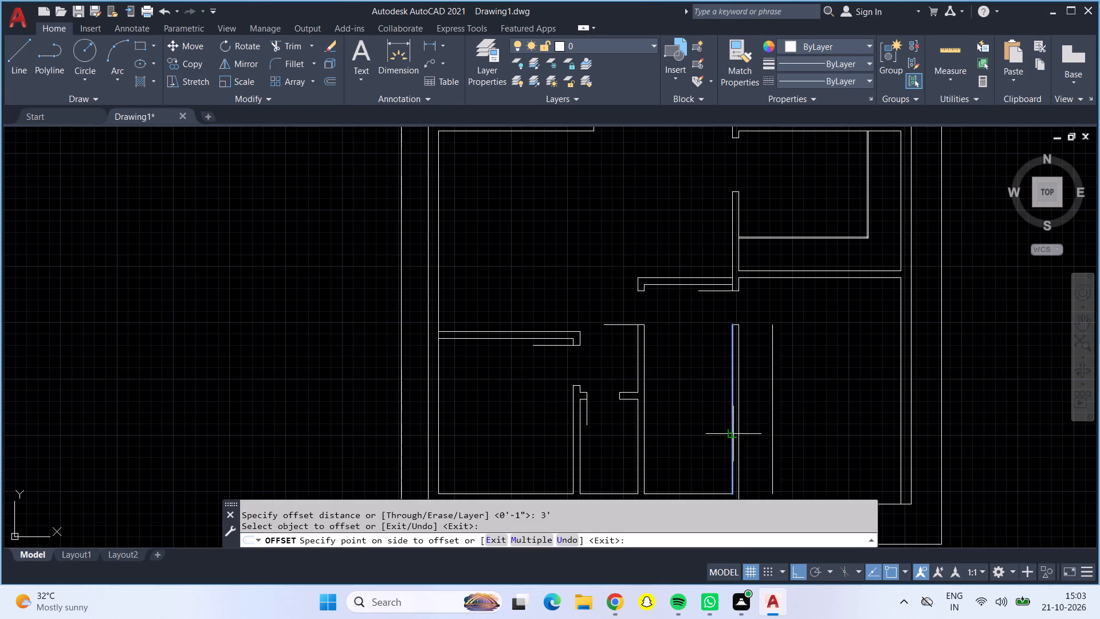
pyautogui.click(693, 434)
pyautogui.click(649, 424)
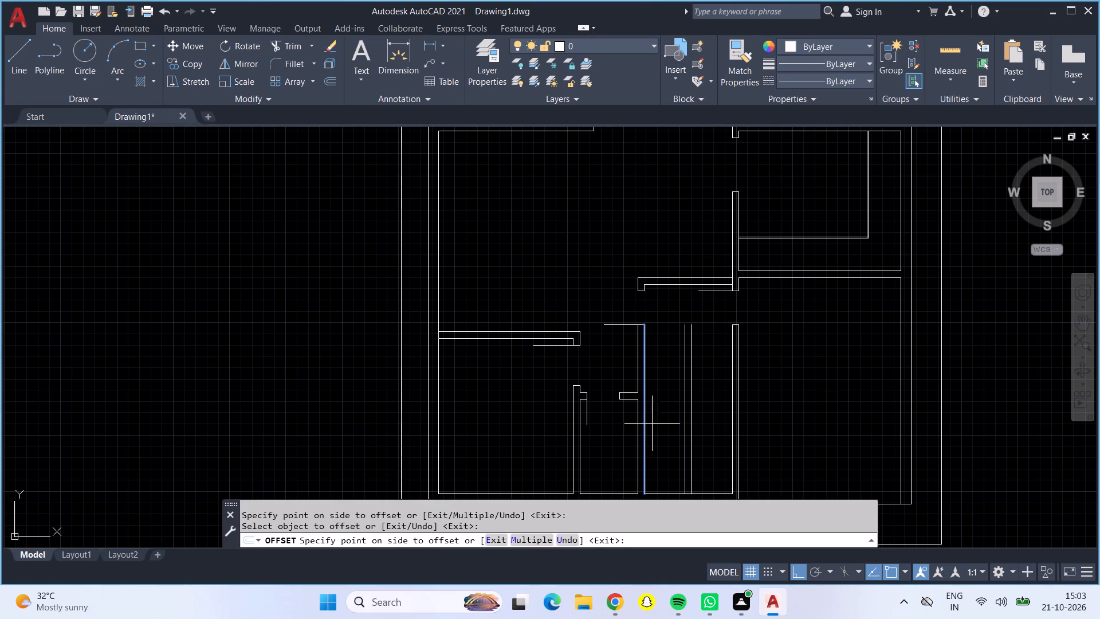
pyautogui.click(677, 425)
pyautogui.press('Escape')
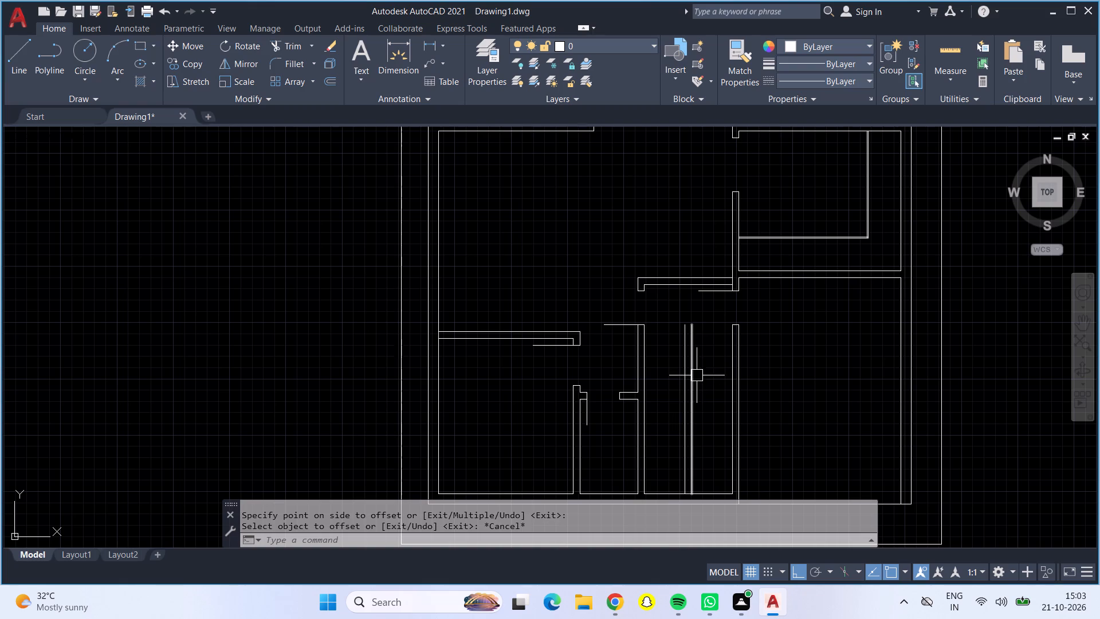
# Offset the lower wall line of the stair room 3' upward to mark the landing edge.
pyautogui.press('o')
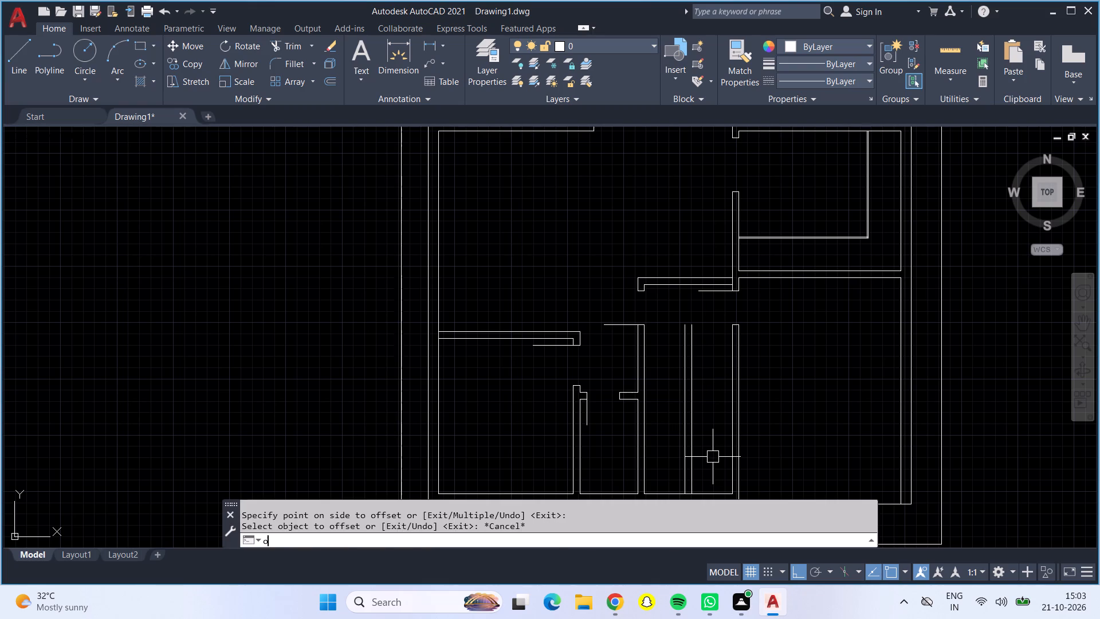
pyautogui.press('Return')
pyautogui.write("3'")
pyautogui.press('Return')
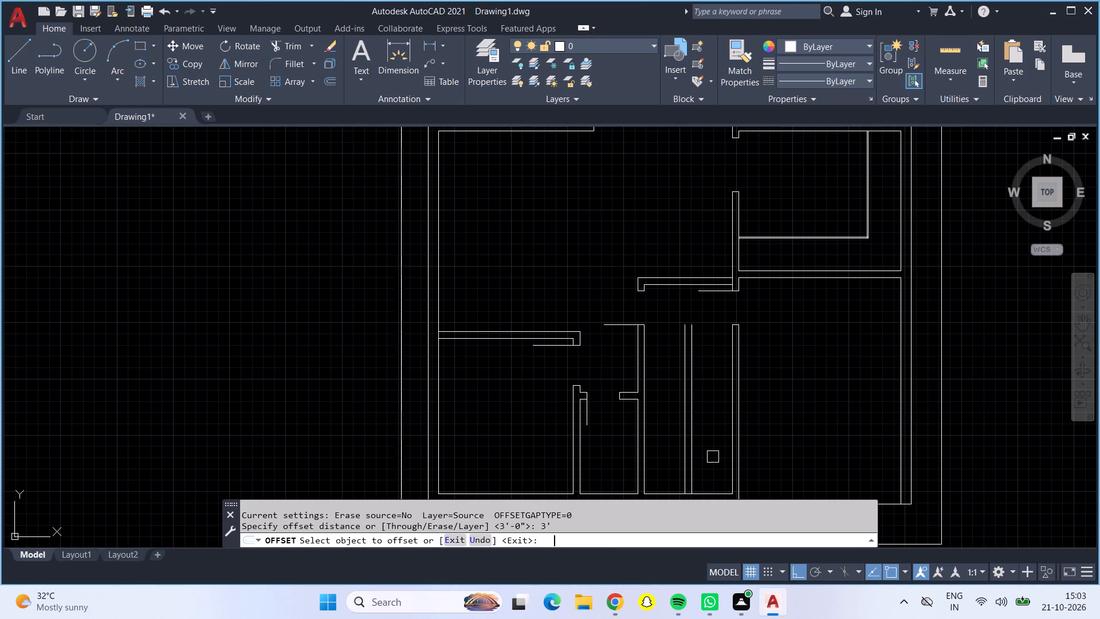
pyautogui.click(677, 492)
pyautogui.click(677, 435)
pyautogui.press('Escape')
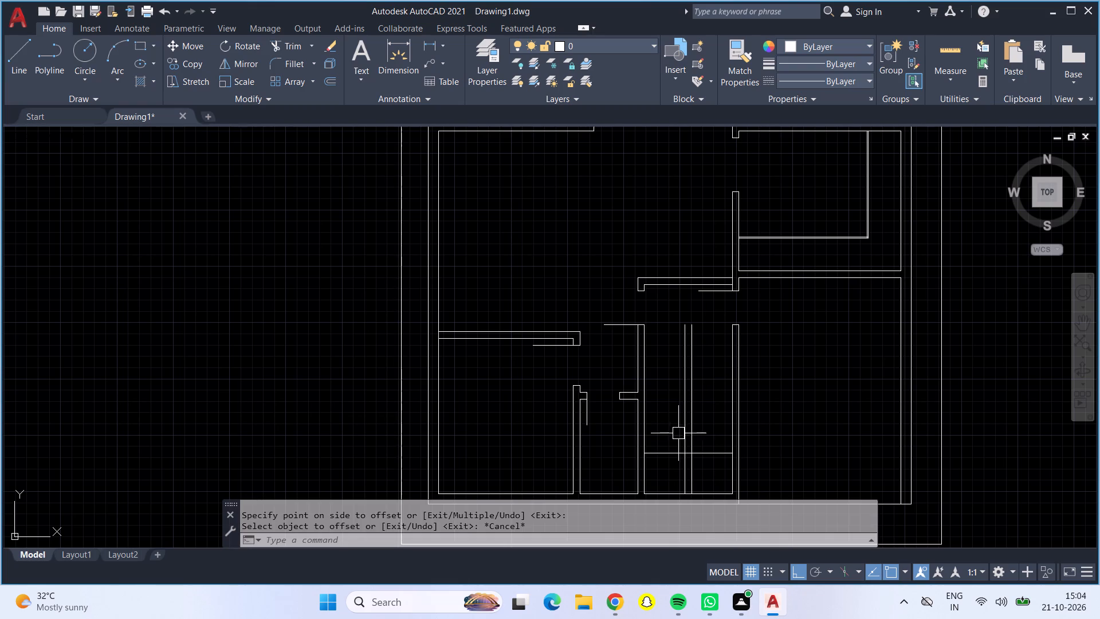
# Offset the landing edge upward ten times at 9" spacing to form the stair treads.
pyautogui.scroll(1, 675, 444)
pyautogui.moveTo(722, 451); pyautogui.dragTo(723, 449, button='middle')
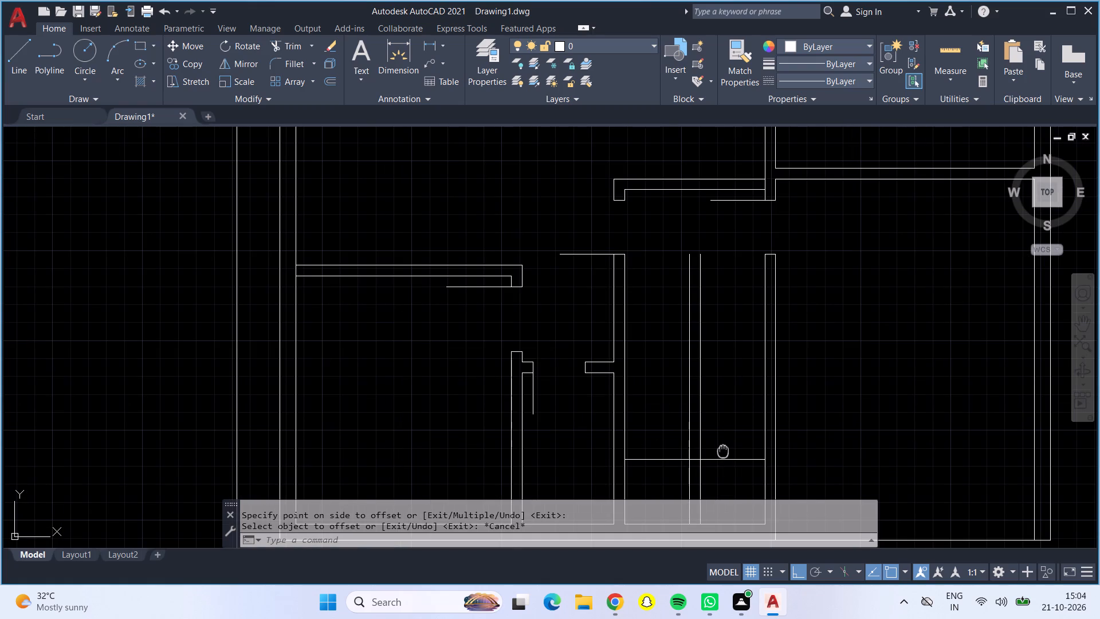
pyautogui.moveTo(723, 449); pyautogui.dragTo(740, 380, button='middle')
pyautogui.press('o')
pyautogui.press('Return')
pyautogui.write('9"')
pyautogui.press('Return')
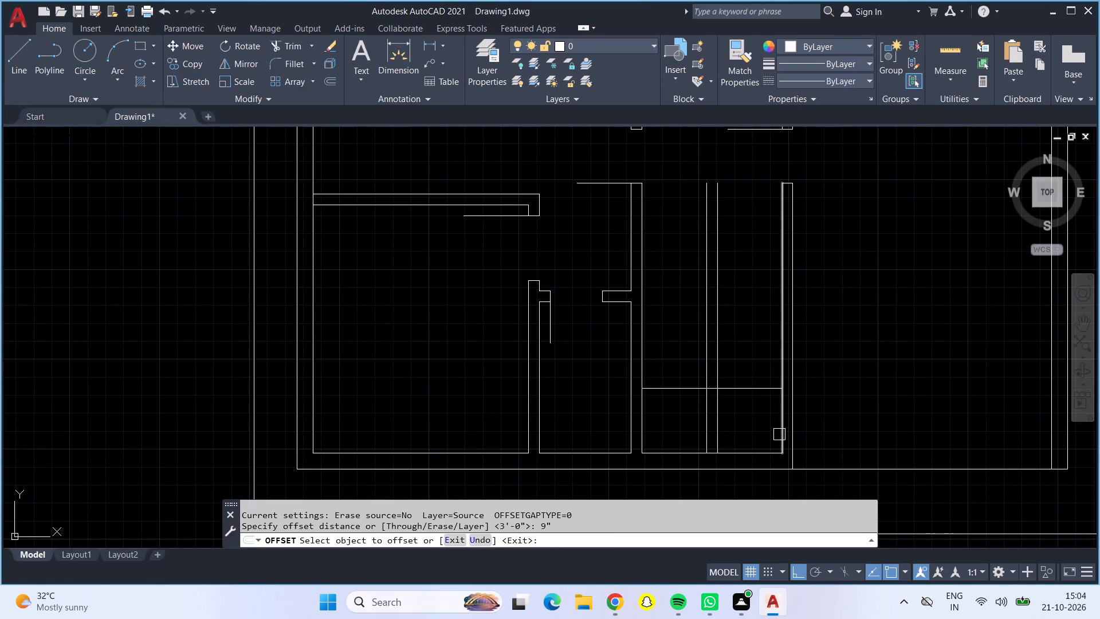
pyautogui.click(740, 386)
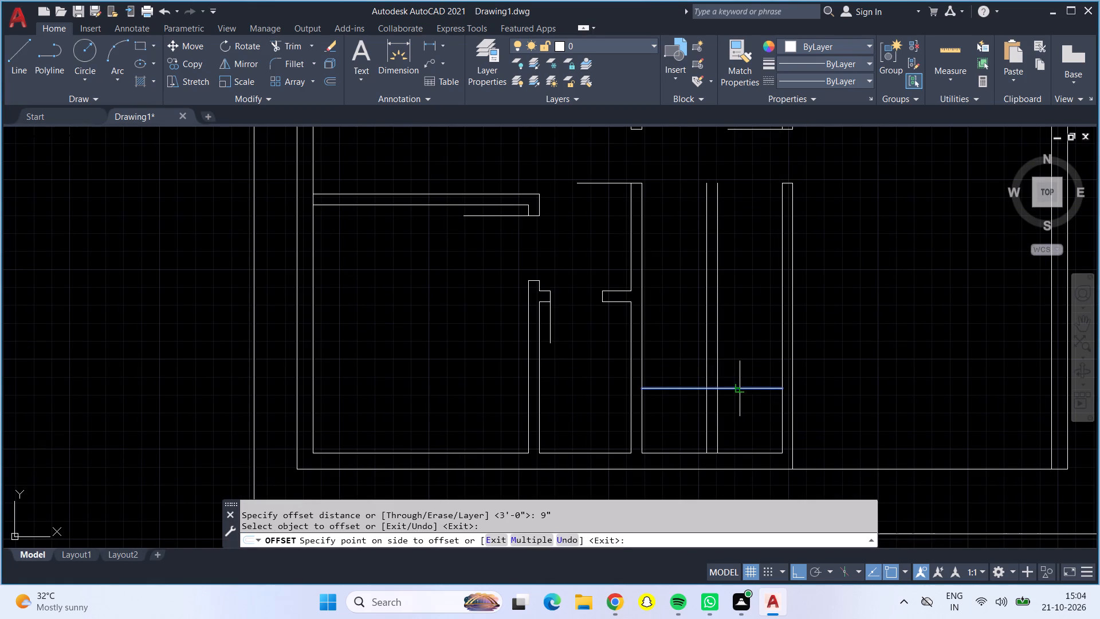
pyautogui.click(745, 350)
pyautogui.click(749, 371)
pyautogui.click(748, 333)
pyautogui.click(751, 357)
pyautogui.click(752, 327)
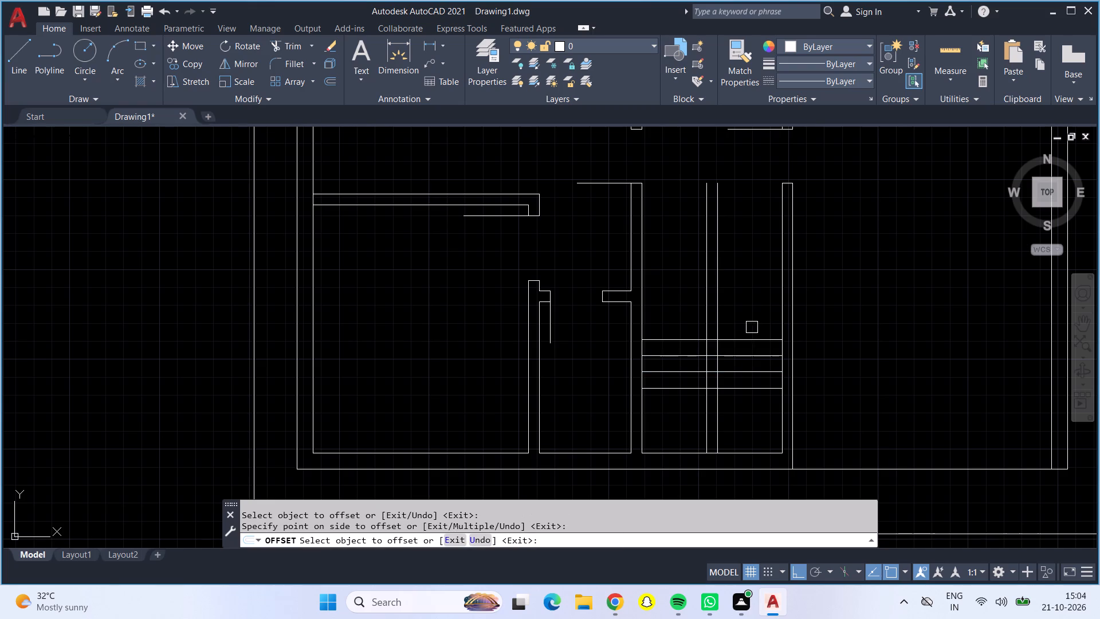
pyautogui.click(752, 342)
pyautogui.click(753, 291)
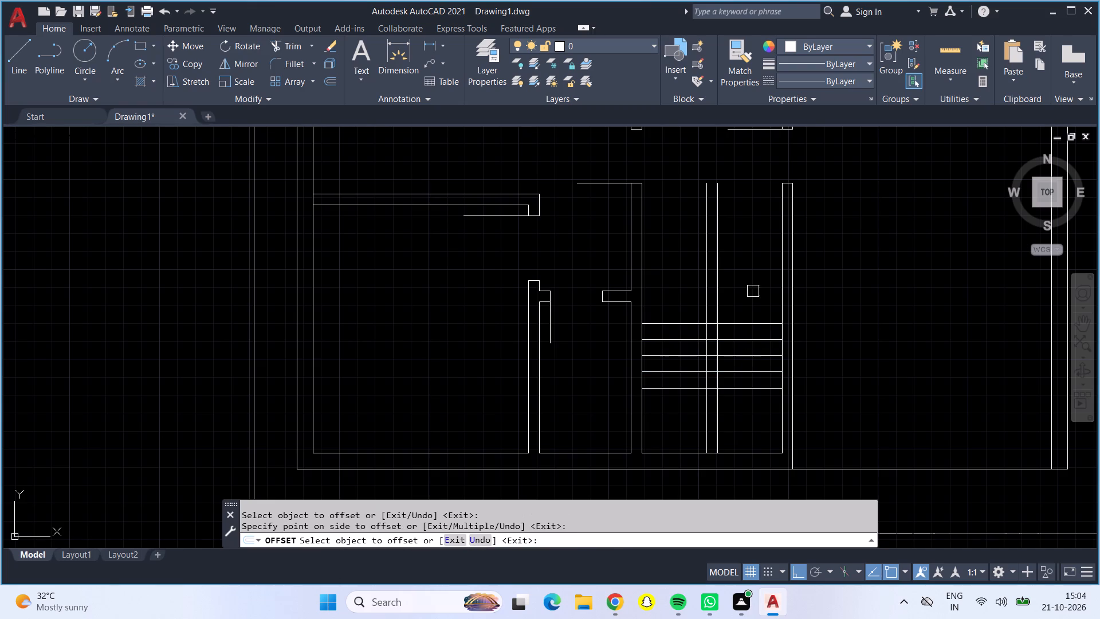
pyautogui.click(756, 323)
pyautogui.click(755, 315)
pyautogui.click(757, 308)
pyautogui.click(756, 251)
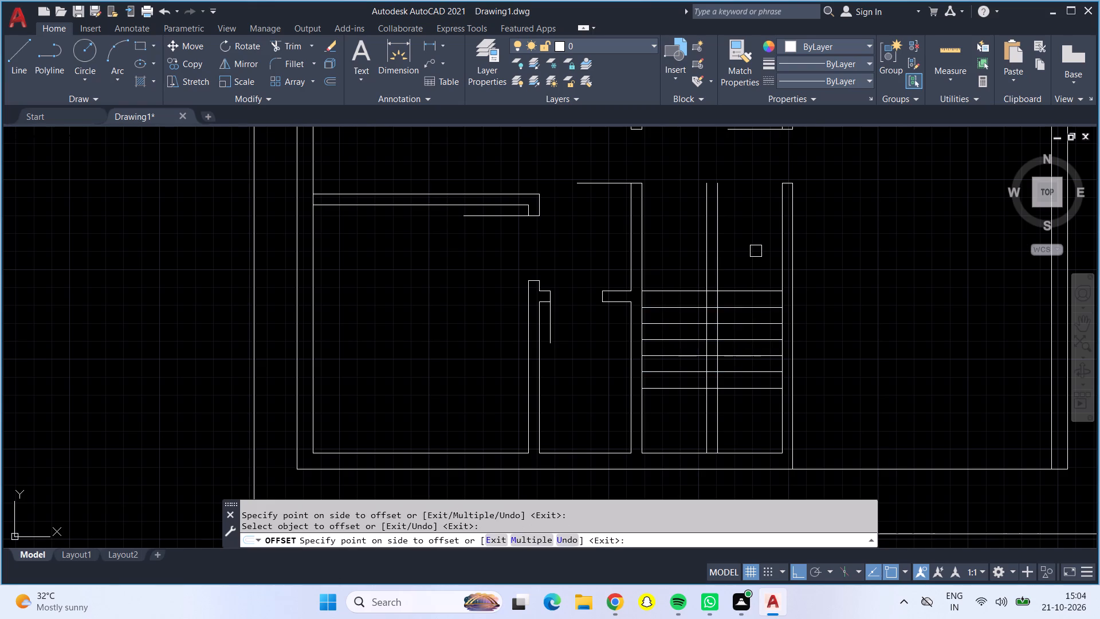
pyautogui.click(760, 292)
pyautogui.click(760, 265)
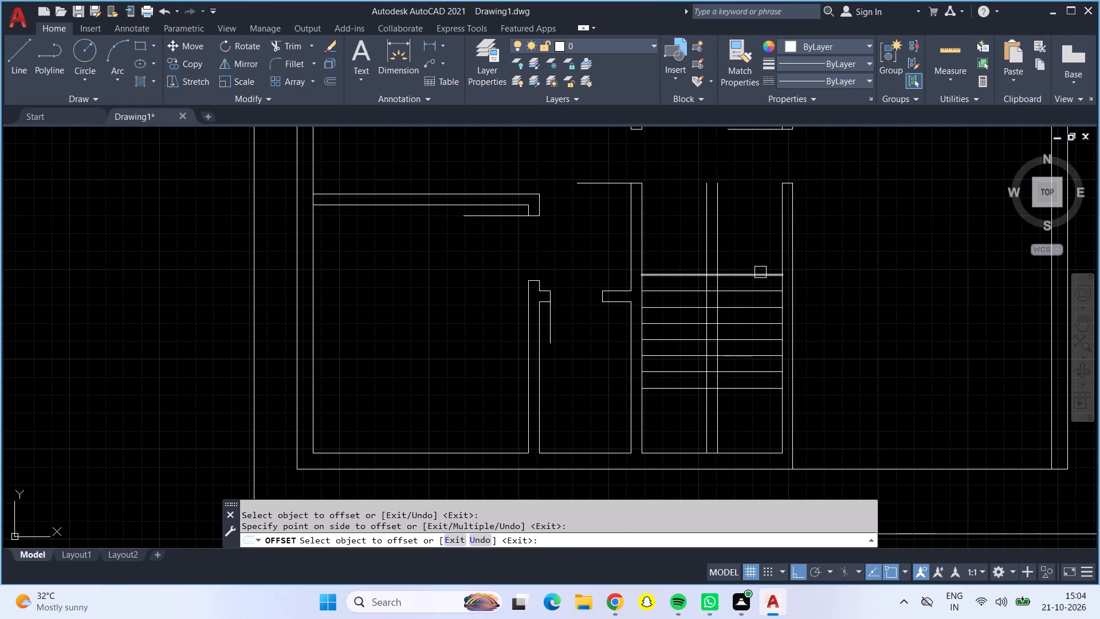
pyautogui.click(760, 272)
pyautogui.click(759, 241)
pyautogui.click(757, 257)
pyautogui.click(757, 234)
pyautogui.click(756, 241)
pyautogui.click(756, 210)
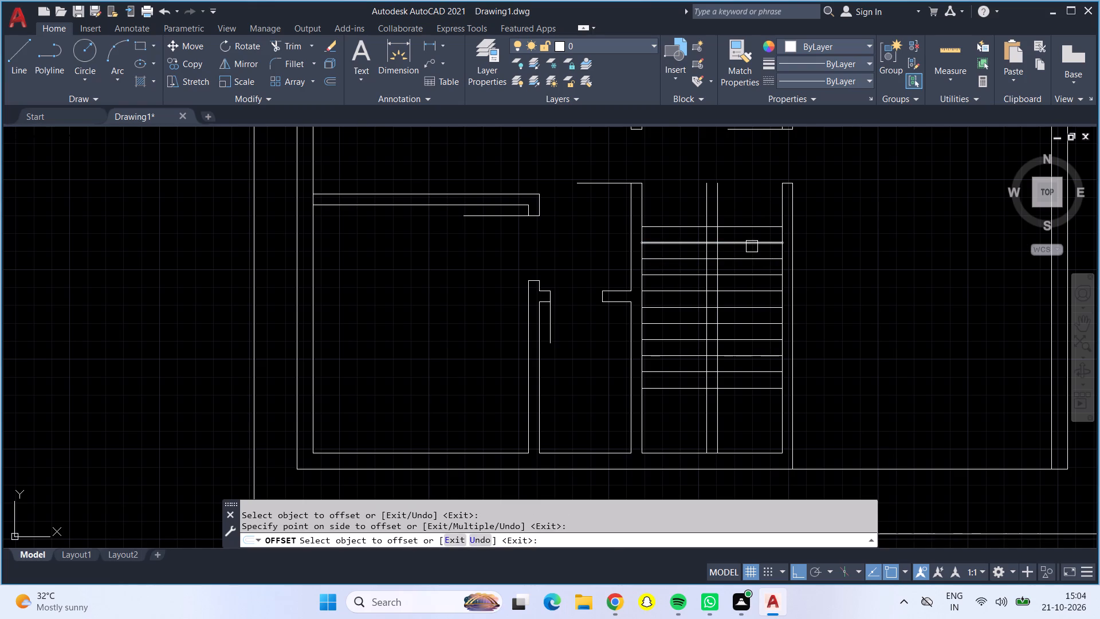
pyautogui.press('Escape')
# Trim the two central stair lines where they extend above the topmost tread.
pyautogui.moveTo(289, 45); pyautogui.dragTo(304, 44)
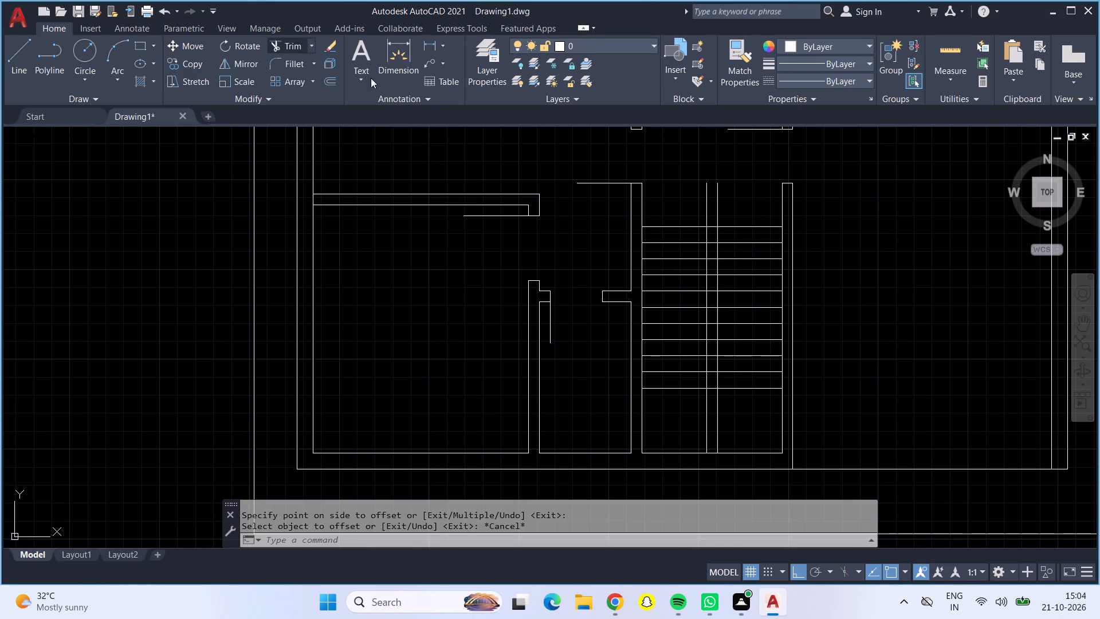
pyautogui.moveTo(678, 192); pyautogui.dragTo(728, 204)
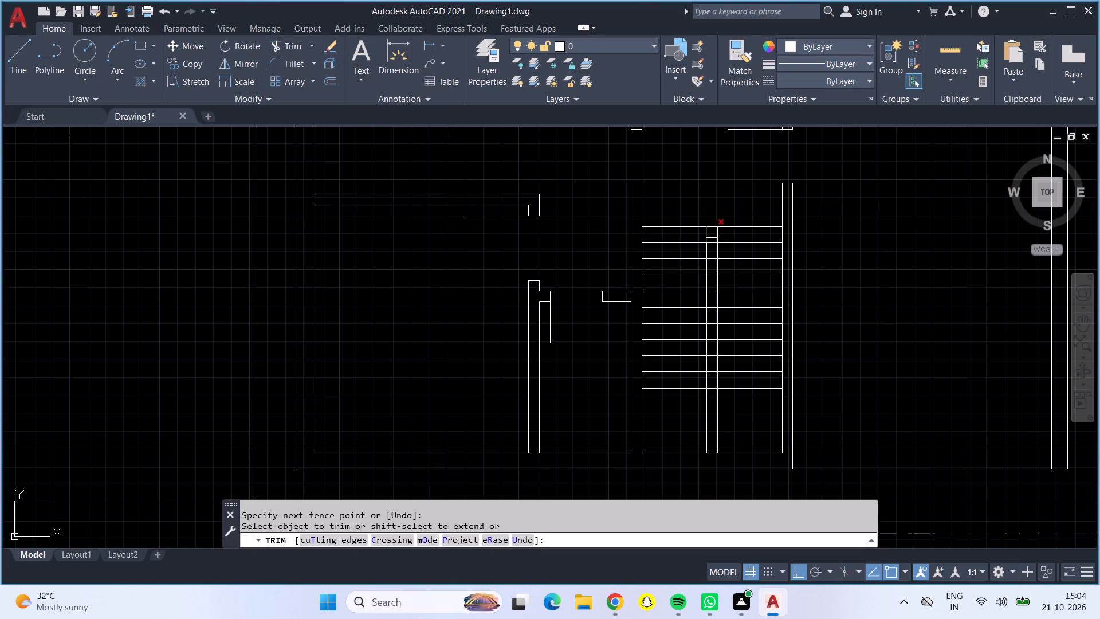
# Trim the intermediate tread lines between the two central stair lines to separate the flights.
pyautogui.scroll(3, 712, 232)
pyautogui.moveTo(712, 240); pyautogui.dragTo(708, 400)
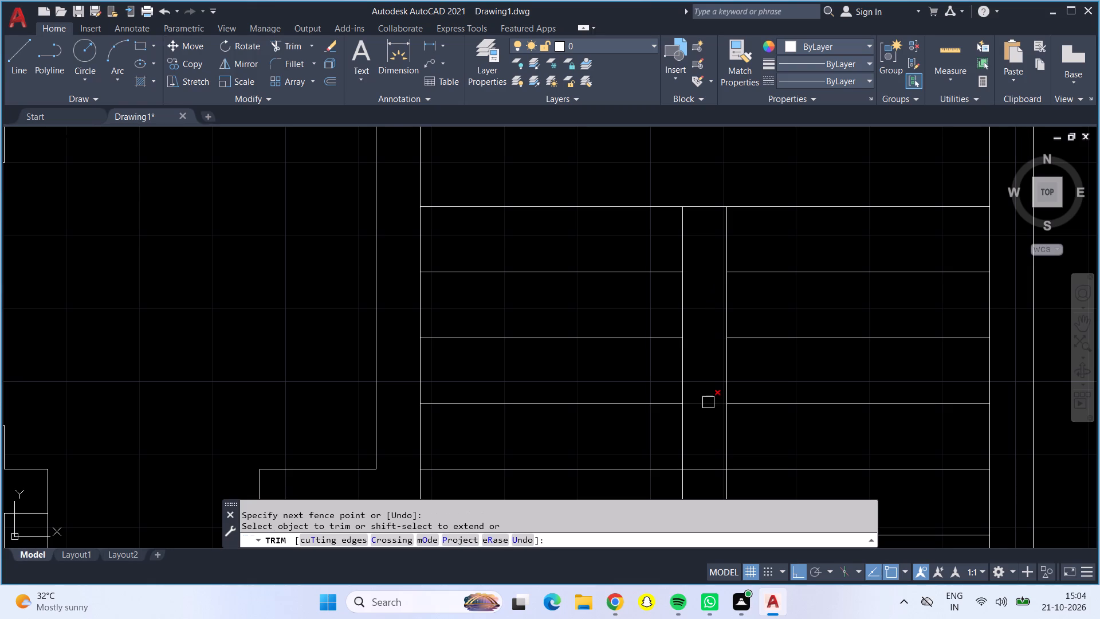
pyautogui.moveTo(708, 402); pyautogui.dragTo(709, 258, button='middle')
pyautogui.moveTo(709, 258); pyautogui.dragTo(710, 357)
pyautogui.click(708, 319)
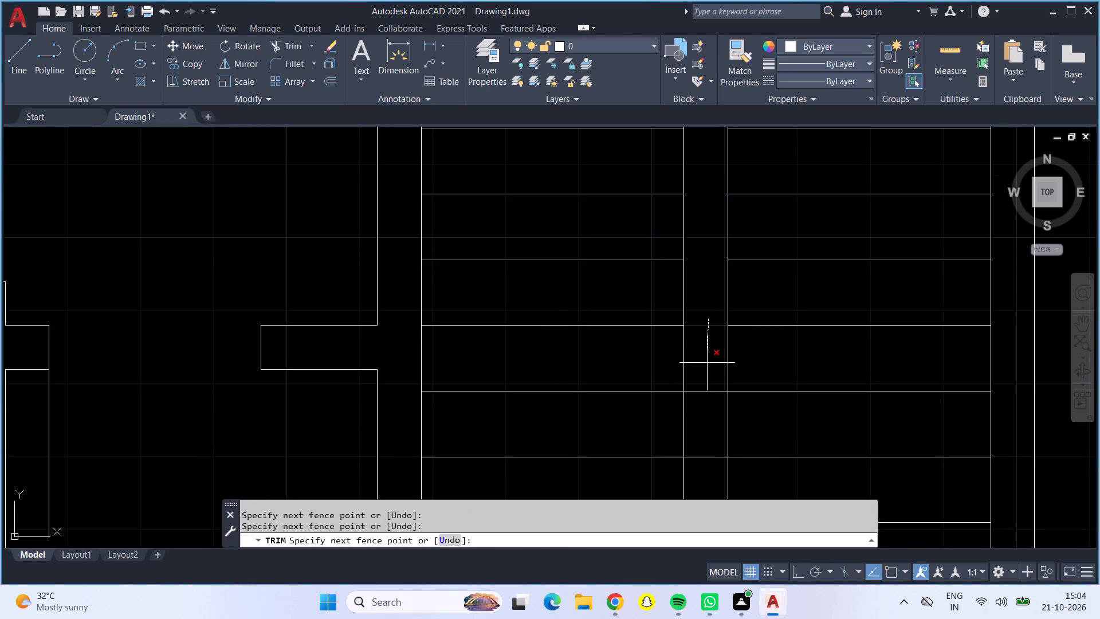
pyautogui.moveTo(708, 429); pyautogui.dragTo(704, 257, button='middle')
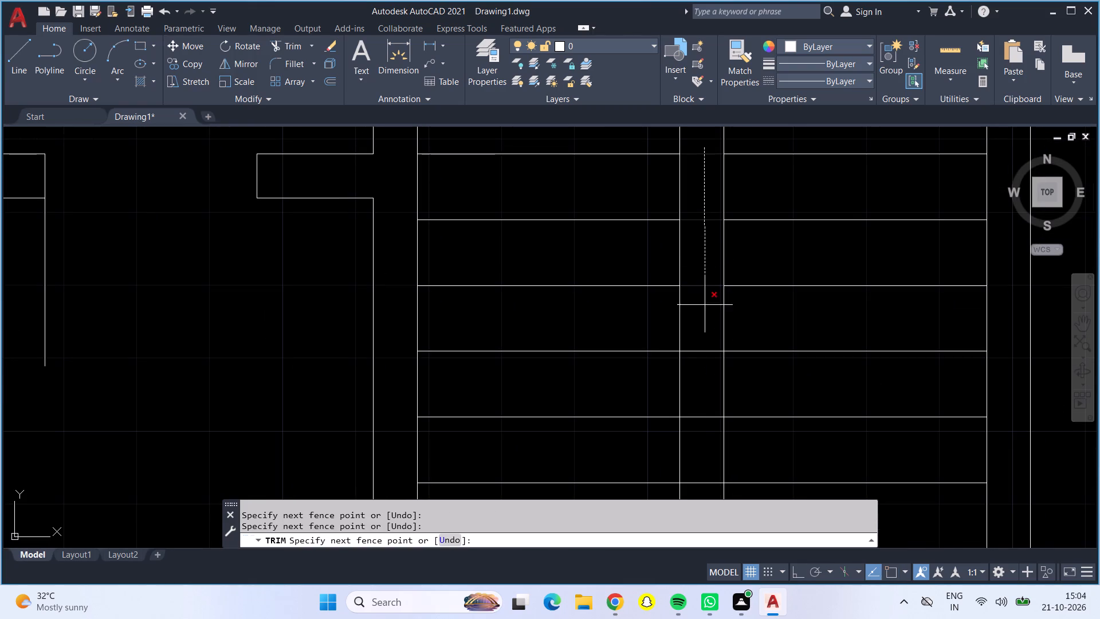
pyautogui.moveTo(707, 438); pyautogui.dragTo(704, 247, button='middle')
pyautogui.scroll(1, 704, 247)
pyautogui.click(700, 348)
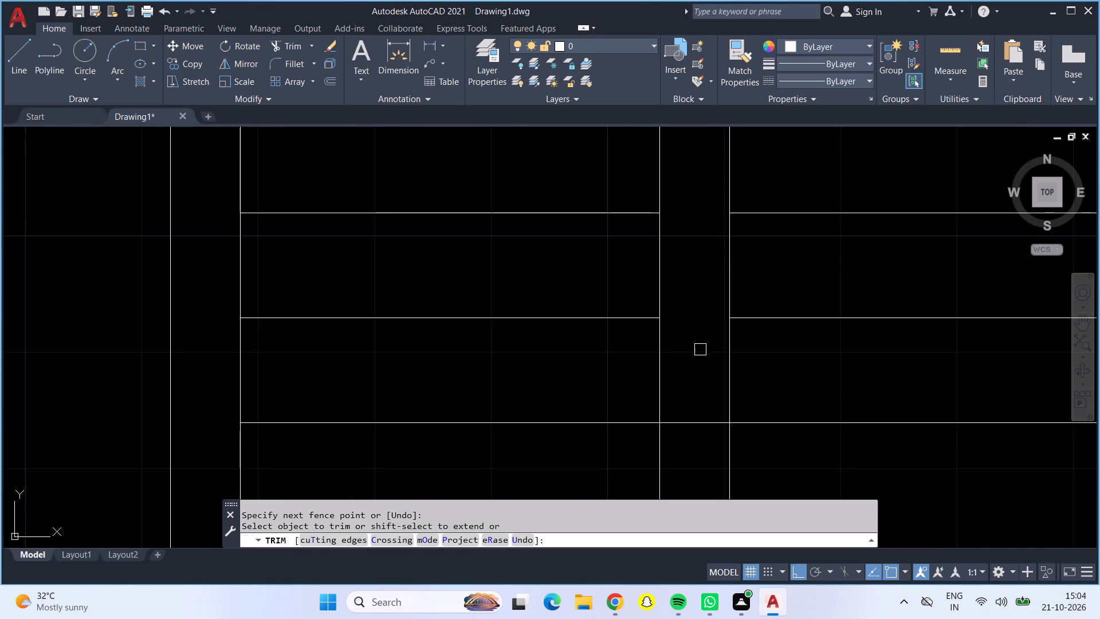
# Trim the two central stair lines below the landing edge to clear the landing.
pyautogui.scroll(-3, 700, 350)
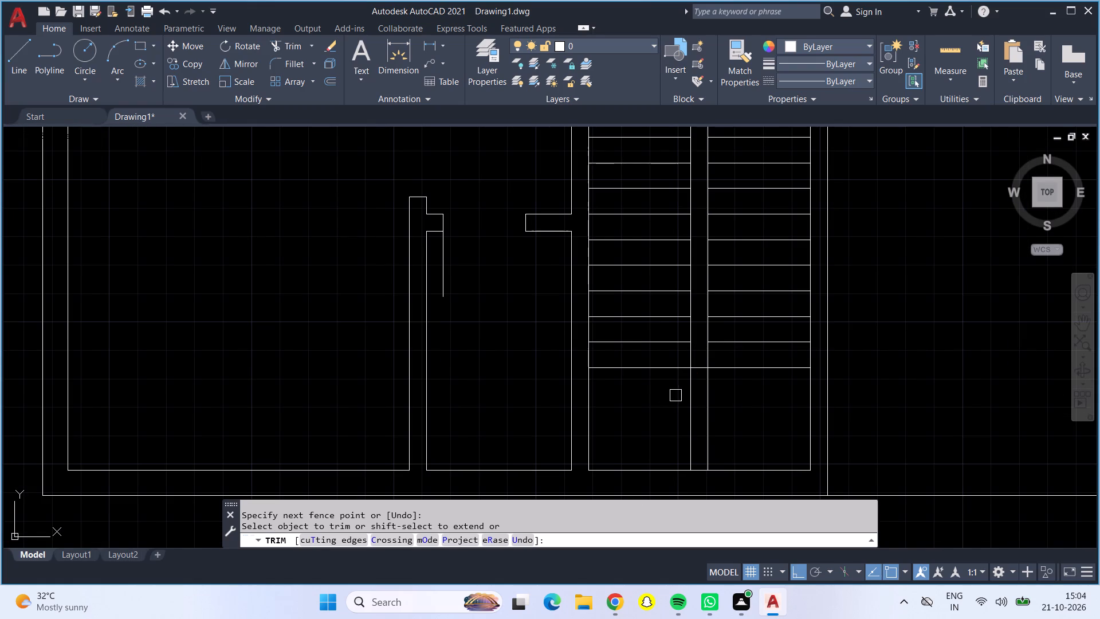
pyautogui.scroll(-1, 729, 418)
pyautogui.click(700, 416)
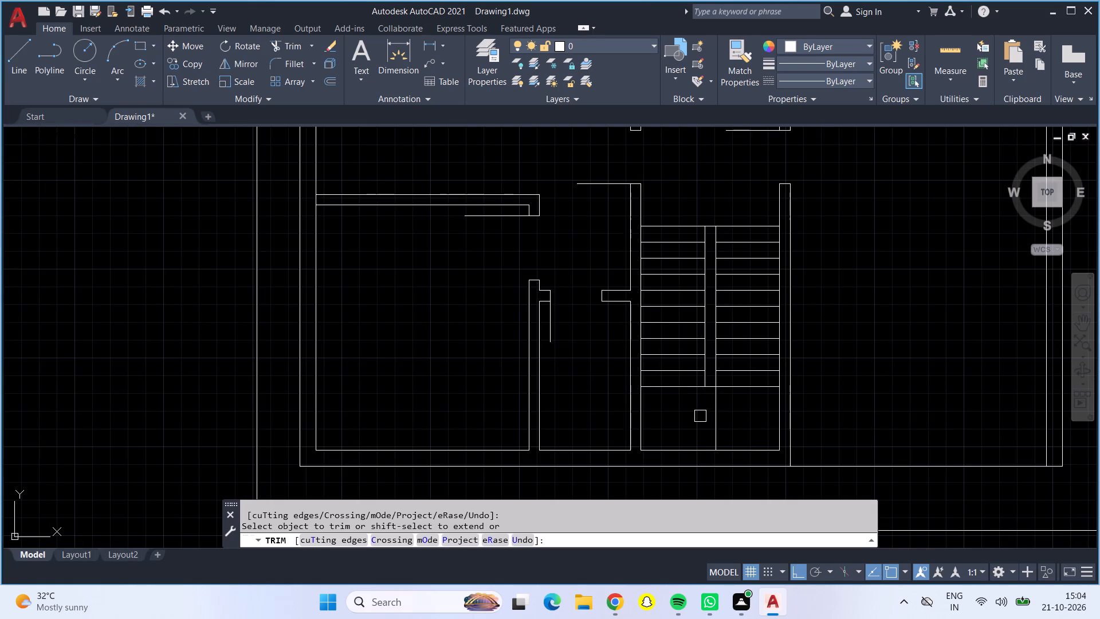
pyautogui.click(718, 421)
pyautogui.moveTo(711, 190); pyautogui.dragTo(709, 296, button='middle')
pyautogui.press('Escape')
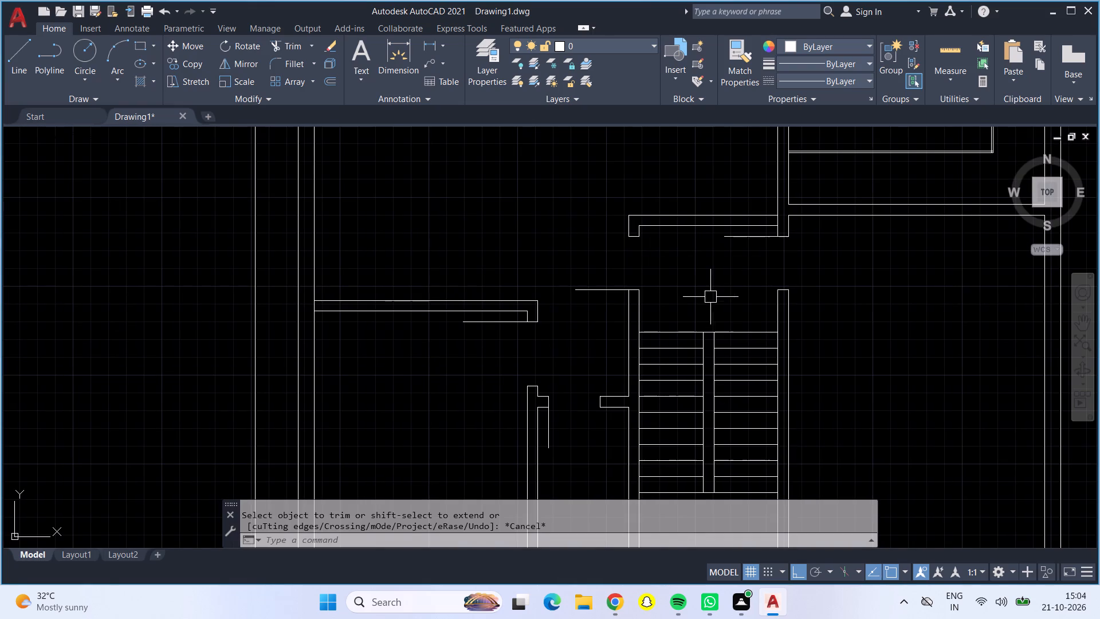
# Draw a 3'-0" radius circle centred on the hinge of the upper-left room's door leaf, reaching the opposite jamb.
pyautogui.scroll(-2, 599, 233)
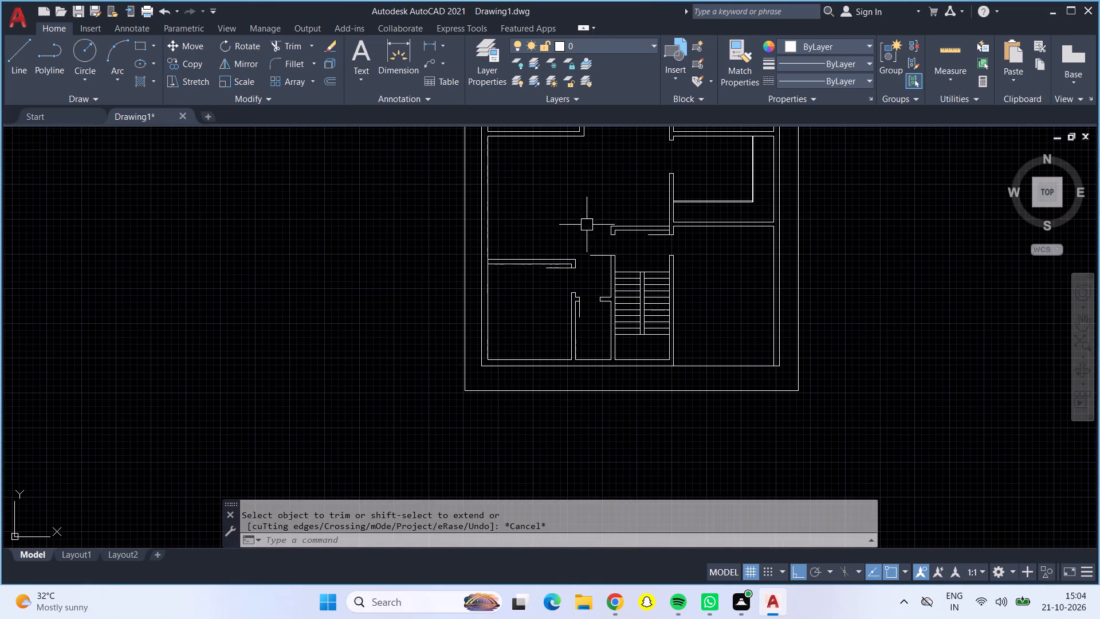
pyautogui.moveTo(580, 216); pyautogui.dragTo(577, 355, button='middle')
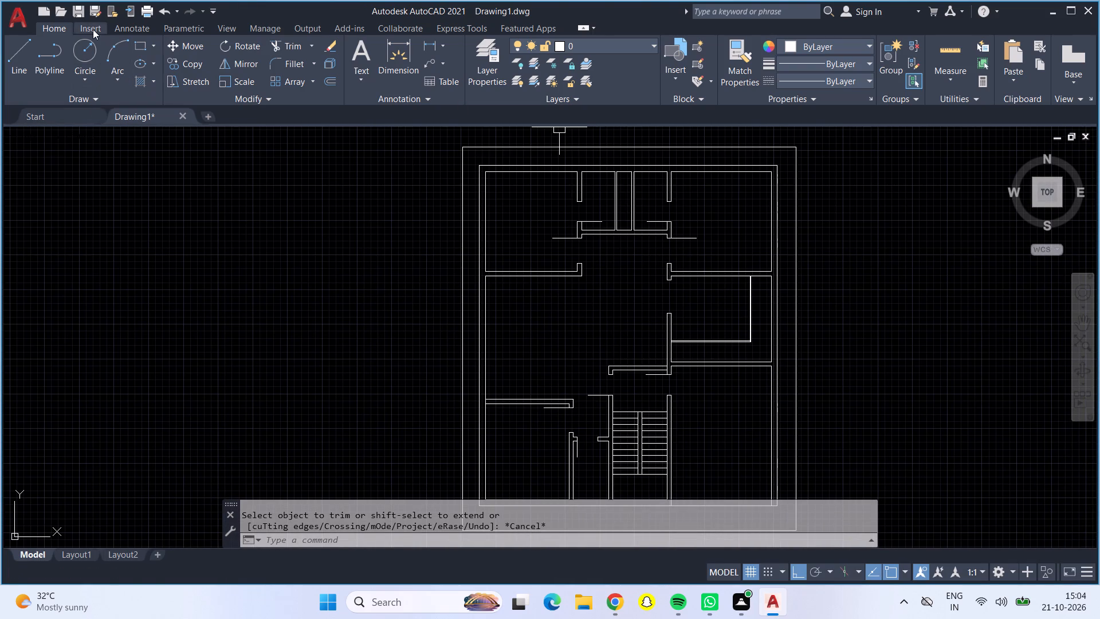
pyautogui.click(89, 45)
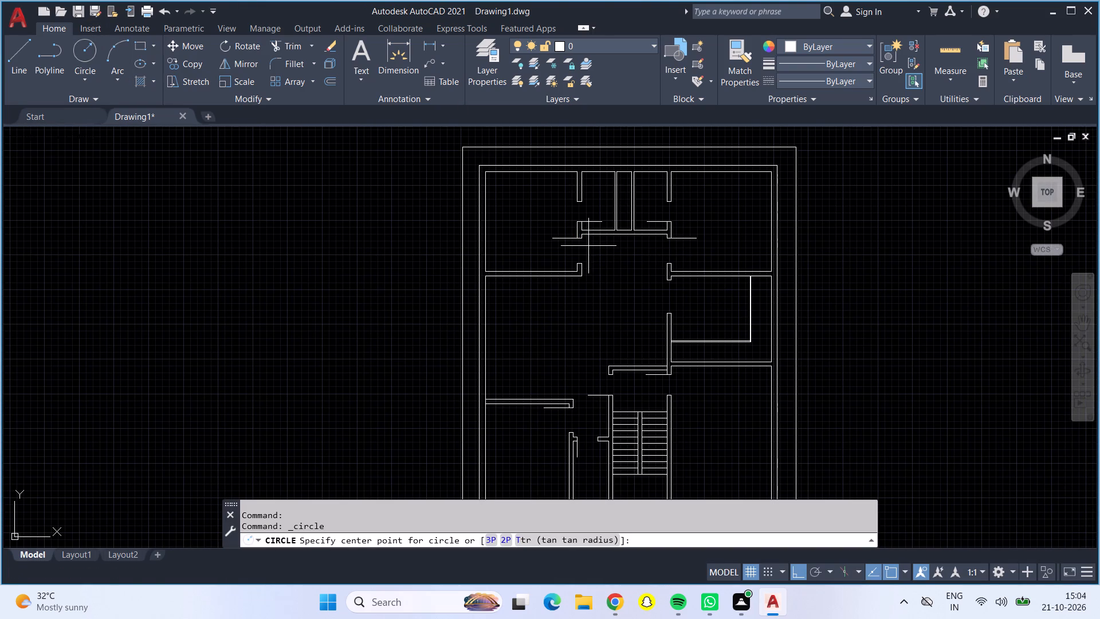
pyautogui.scroll(4, 588, 246)
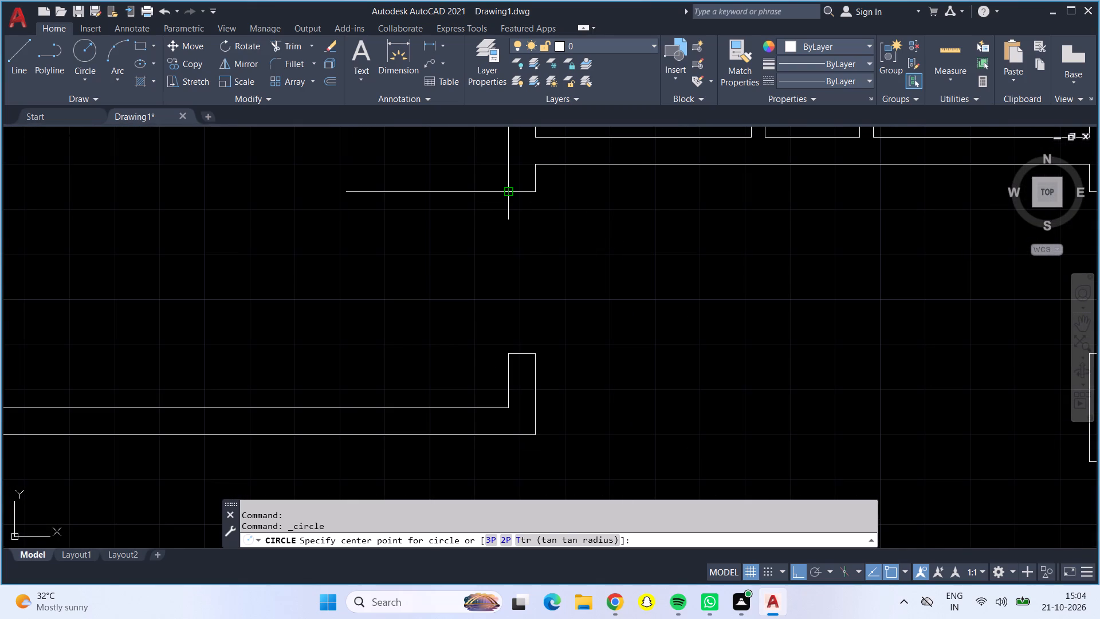
pyautogui.click(509, 191)
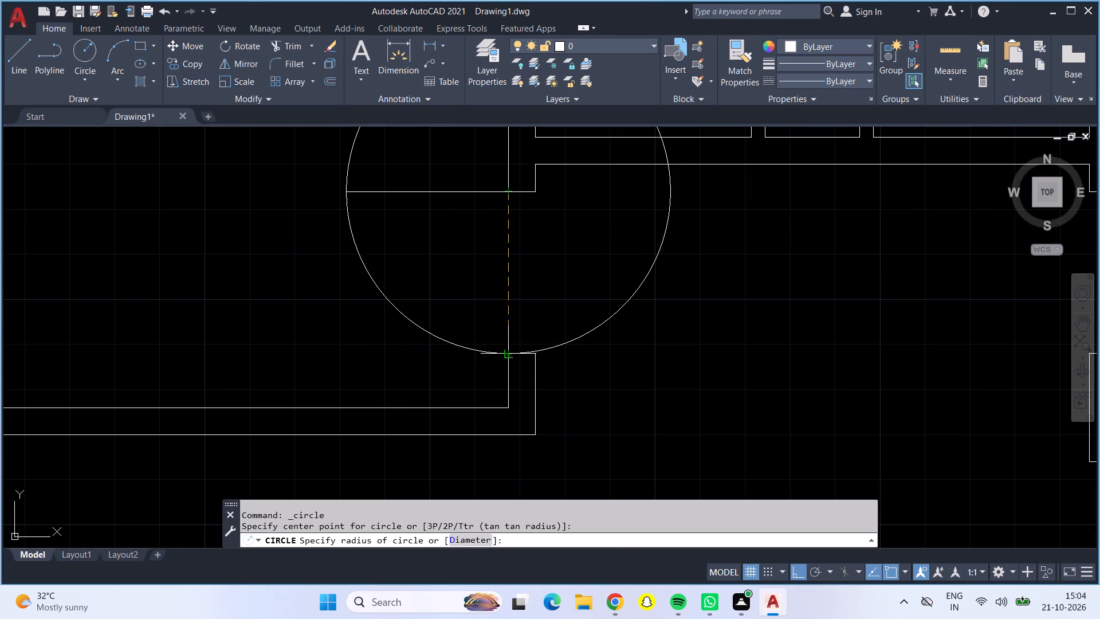
pyautogui.click(506, 355)
# Draw a circle centred on the hinge of the door between the upper-left room and its adjoining small room, reaching the opposite jamb.
pyautogui.scroll(-2, 529, 283)
pyautogui.moveTo(529, 283); pyautogui.dragTo(521, 344, button='middle')
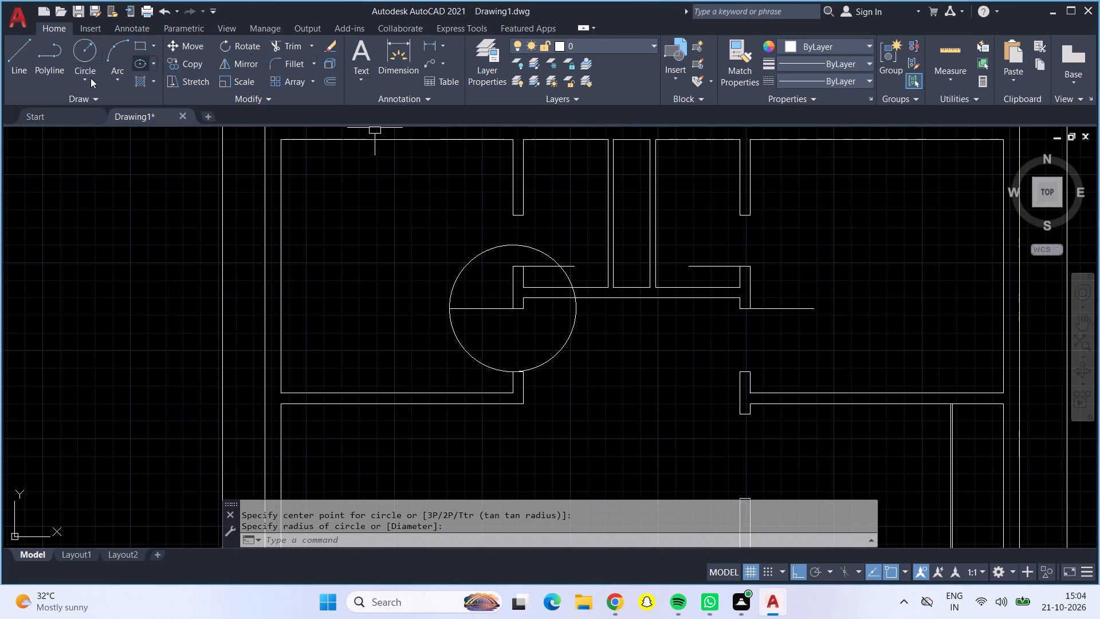
pyautogui.moveTo(85, 47); pyautogui.dragTo(102, 60)
pyautogui.scroll(3, 540, 266)
pyautogui.click(463, 265)
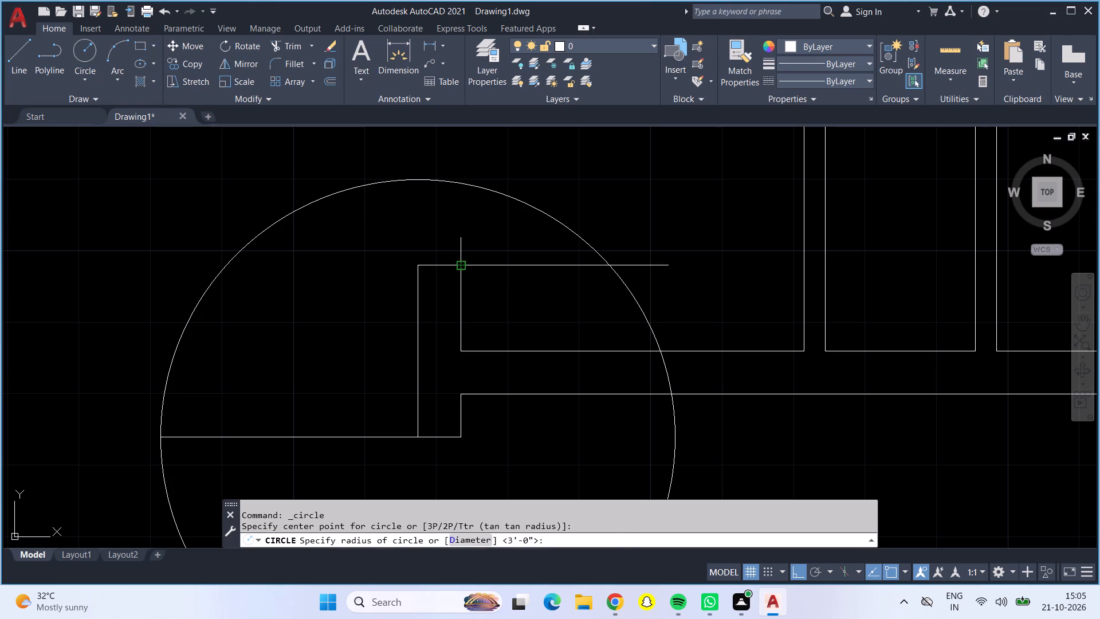
pyautogui.moveTo(469, 338); pyautogui.dragTo(466, 512, button='middle')
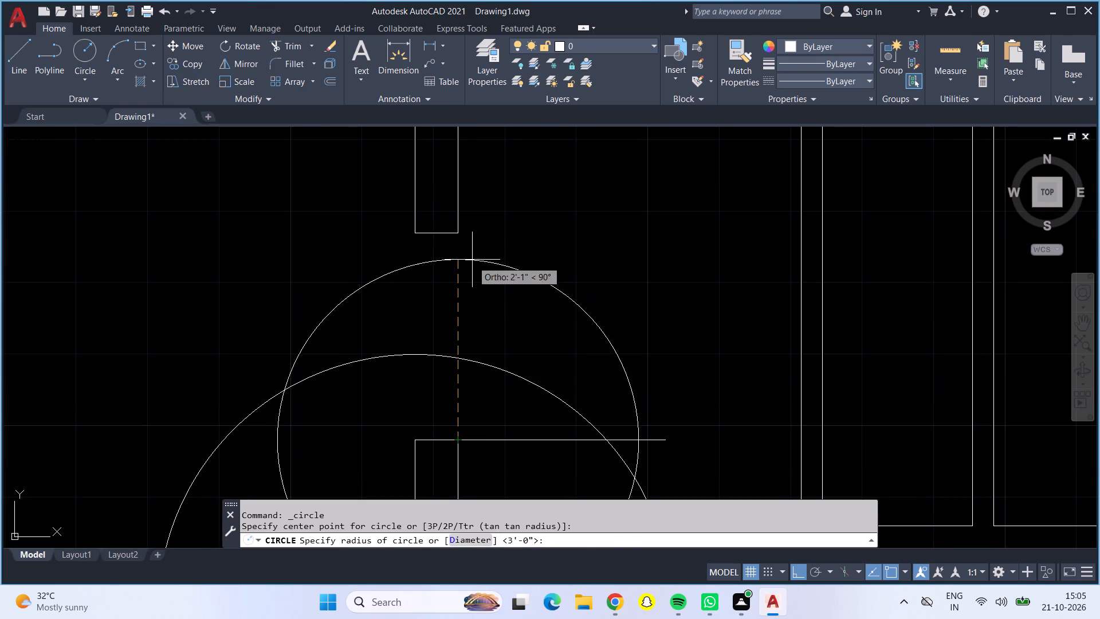
pyautogui.click(458, 237)
# Draw a 2'-5" radius circle centred on the hinge of the door between the upper-right room and its adjoining small room, reaching the opposite jamb.
pyautogui.scroll(-3, 466, 237)
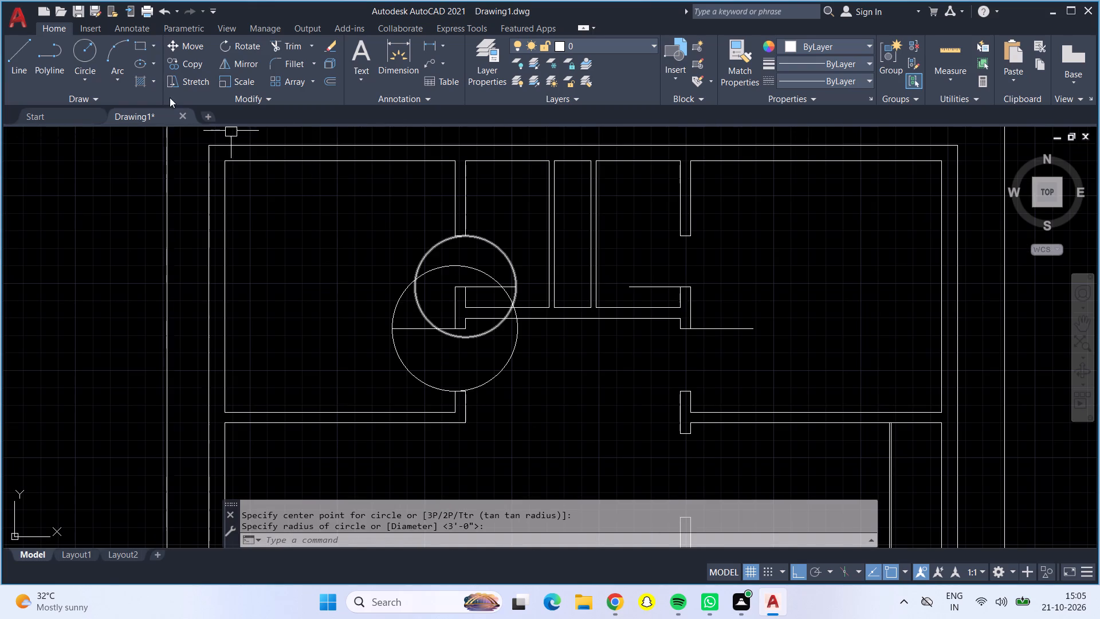
pyautogui.moveTo(77, 46); pyautogui.dragTo(114, 70)
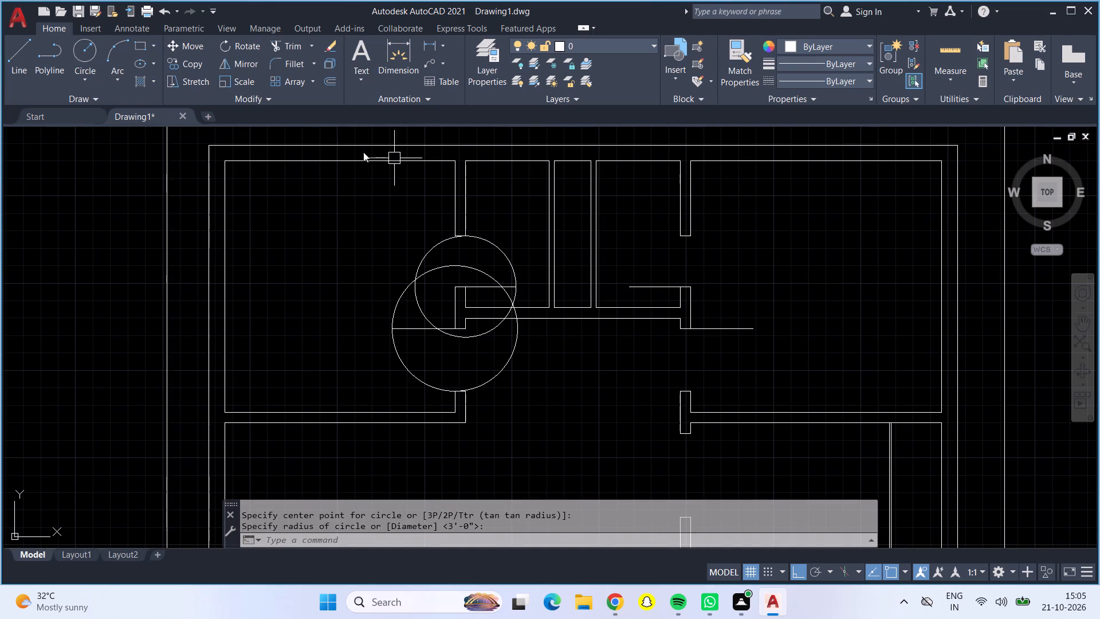
pyautogui.click(83, 53)
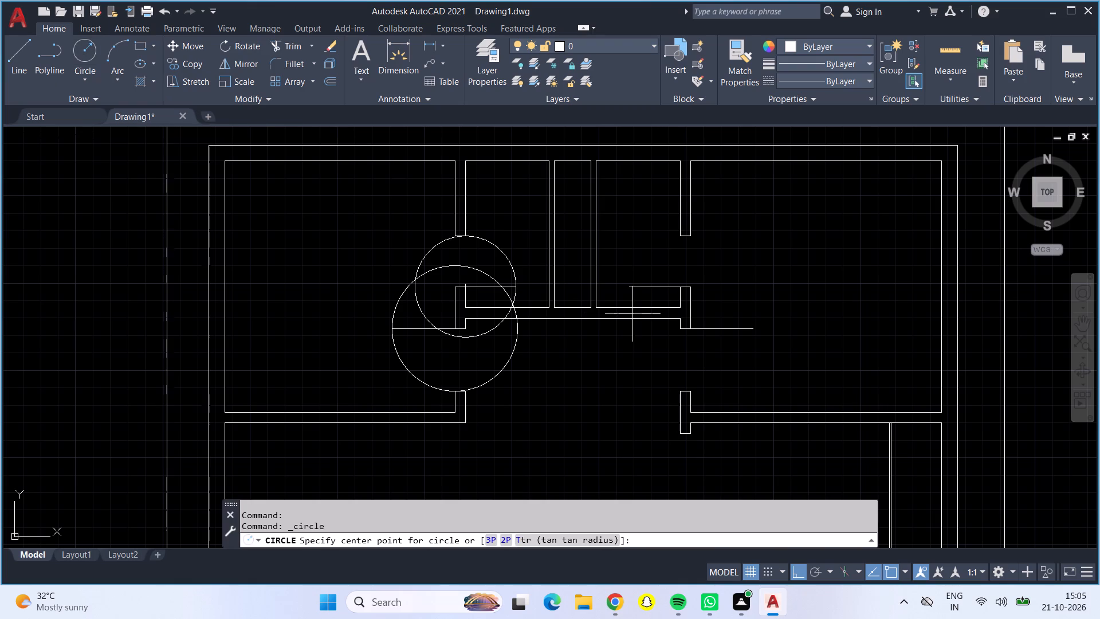
pyautogui.scroll(3, 686, 284)
pyautogui.click(657, 294)
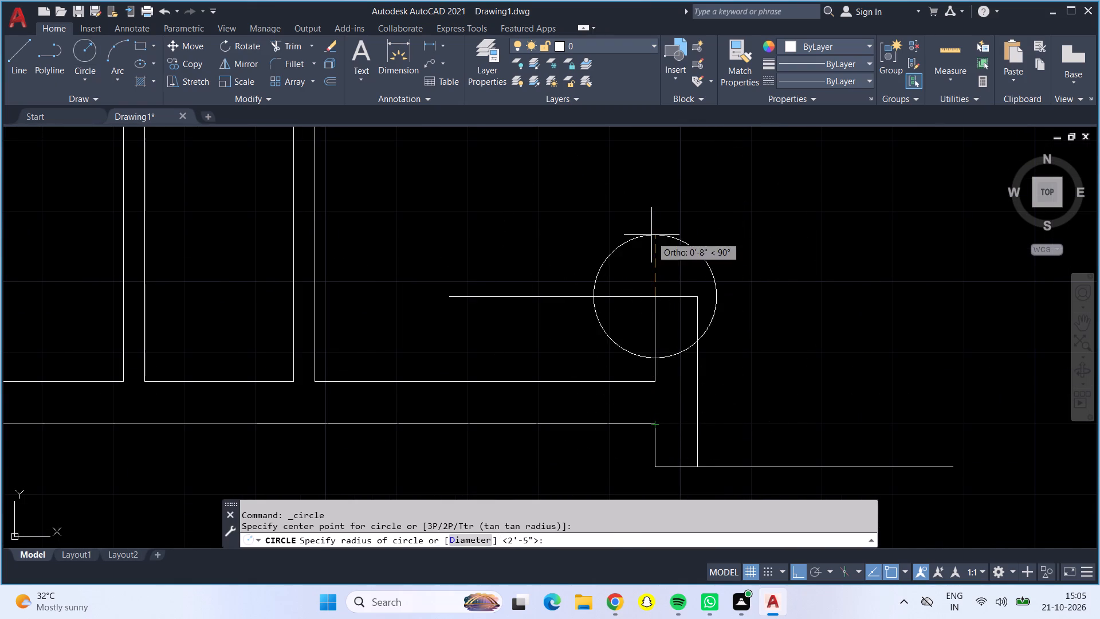
pyautogui.moveTo(651, 203); pyautogui.dragTo(626, 441, button='middle')
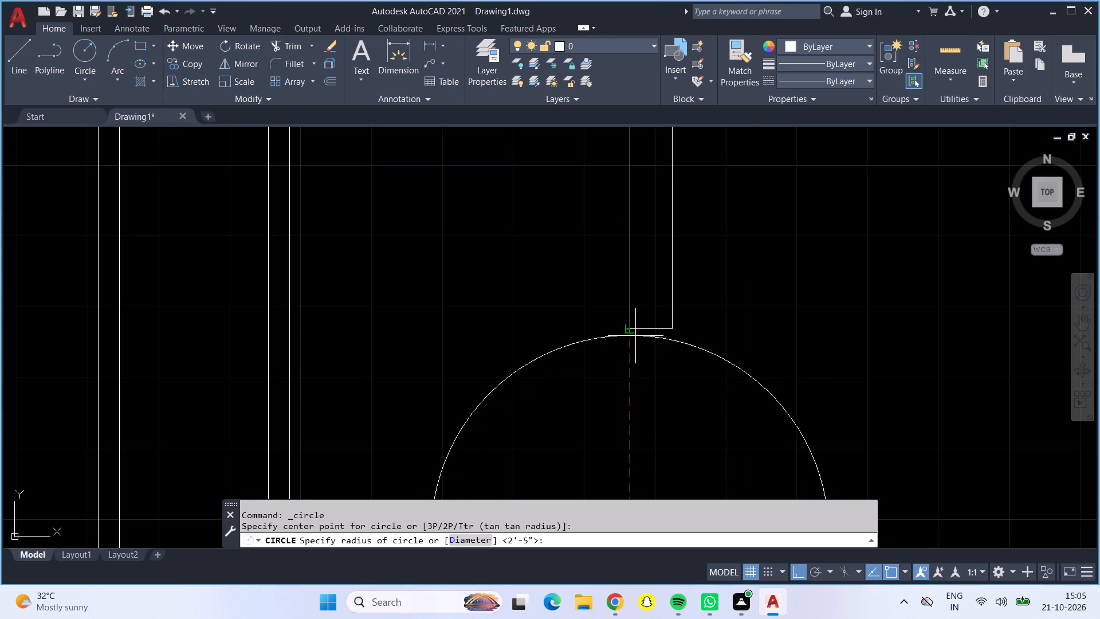
pyautogui.click(630, 328)
# Draw a 3'-0" radius circle centred on the hinge of the upper-right room's lower door leaf, reaching the opposite jamb.
pyautogui.scroll(-3, 635, 328)
pyautogui.scroll(-1, 769, 355)
pyautogui.moveTo(769, 355); pyautogui.dragTo(769, 354, button='middle')
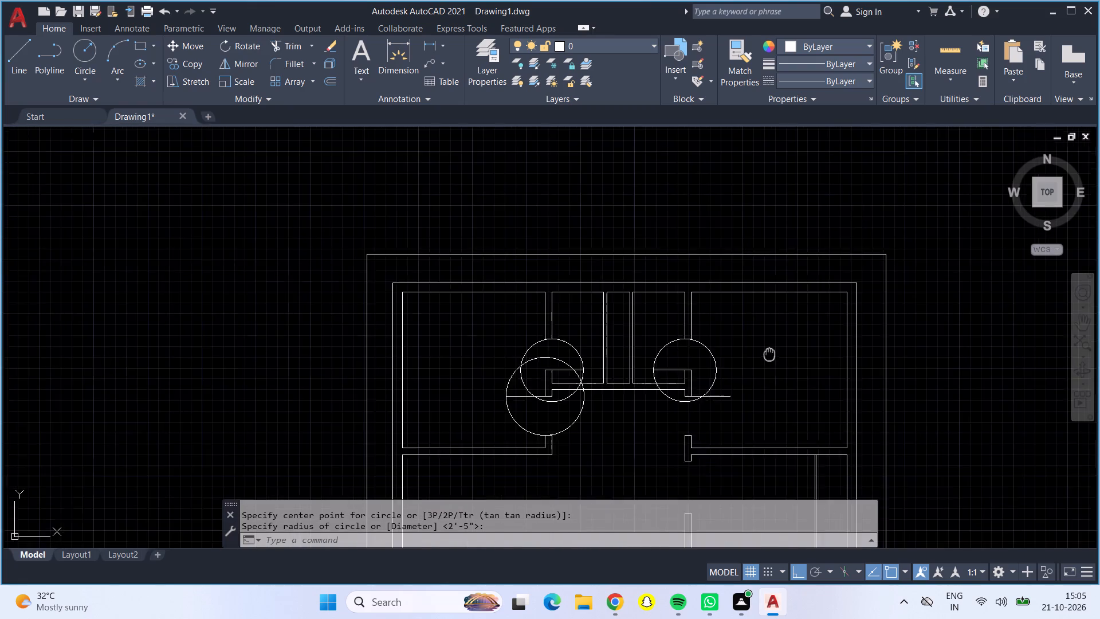
pyautogui.moveTo(769, 354); pyautogui.dragTo(739, 249, button='middle')
pyautogui.click(86, 40)
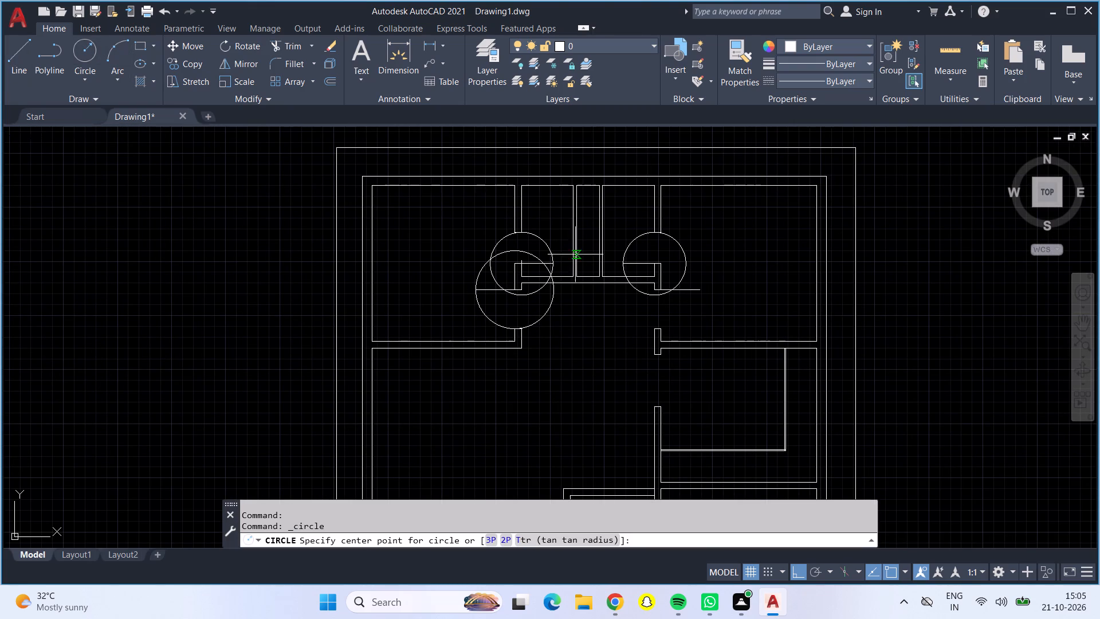
pyautogui.scroll(4, 659, 300)
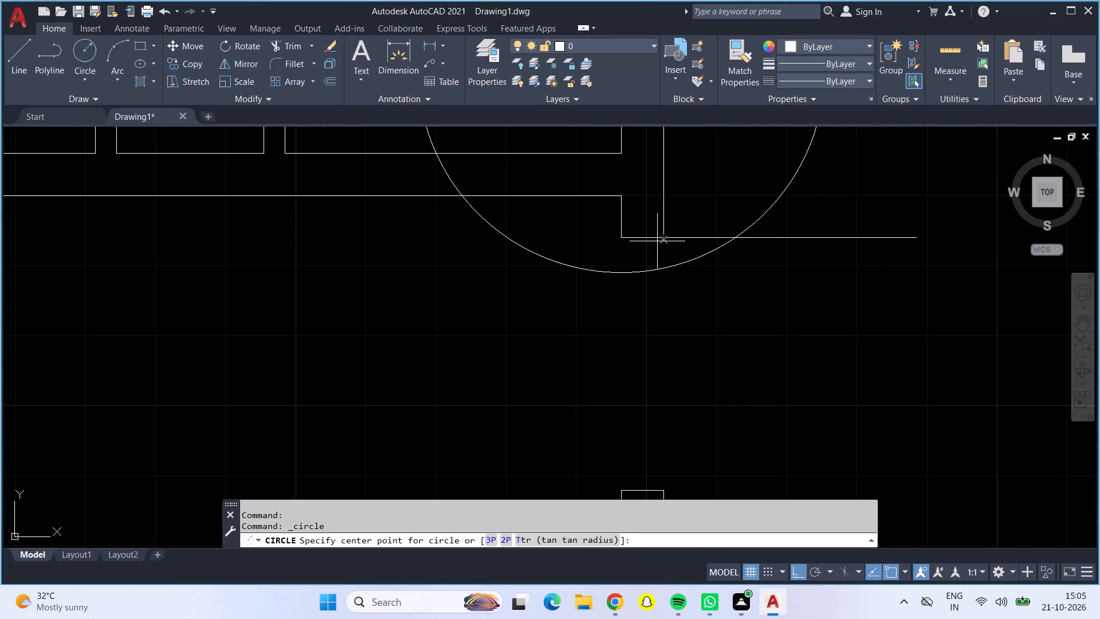
pyautogui.click(664, 239)
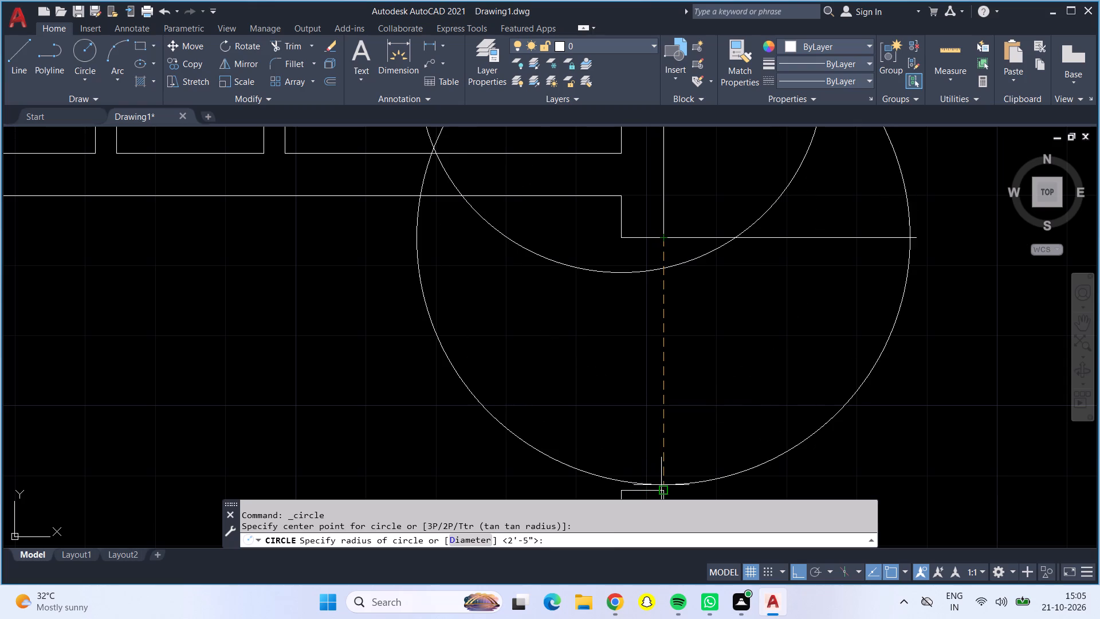
pyautogui.click(663, 490)
# Draw a 3'-0" radius circle centred on the hinge of the lower-left room's door leaf, reaching the opposite jamb.
pyautogui.scroll(-4, 666, 460)
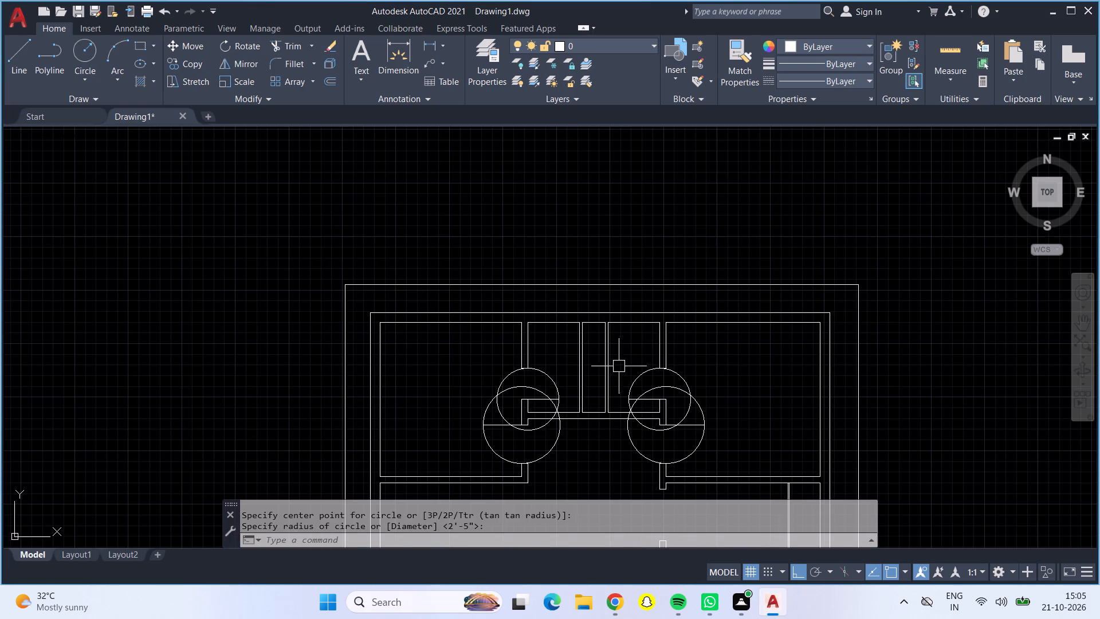
pyautogui.click(81, 50)
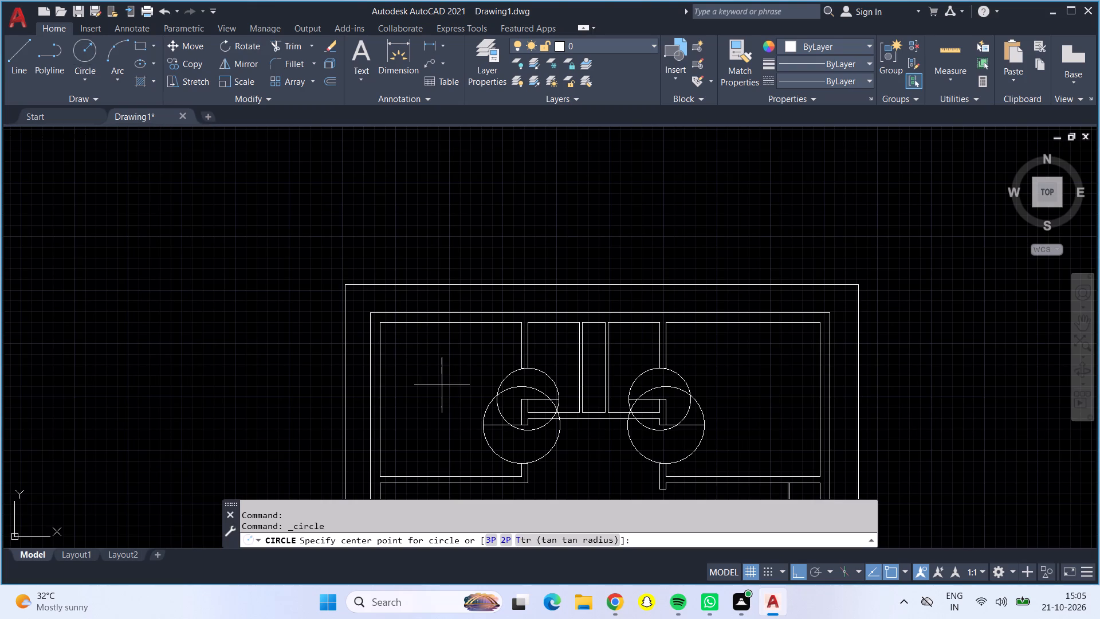
pyautogui.scroll(-1, 458, 412)
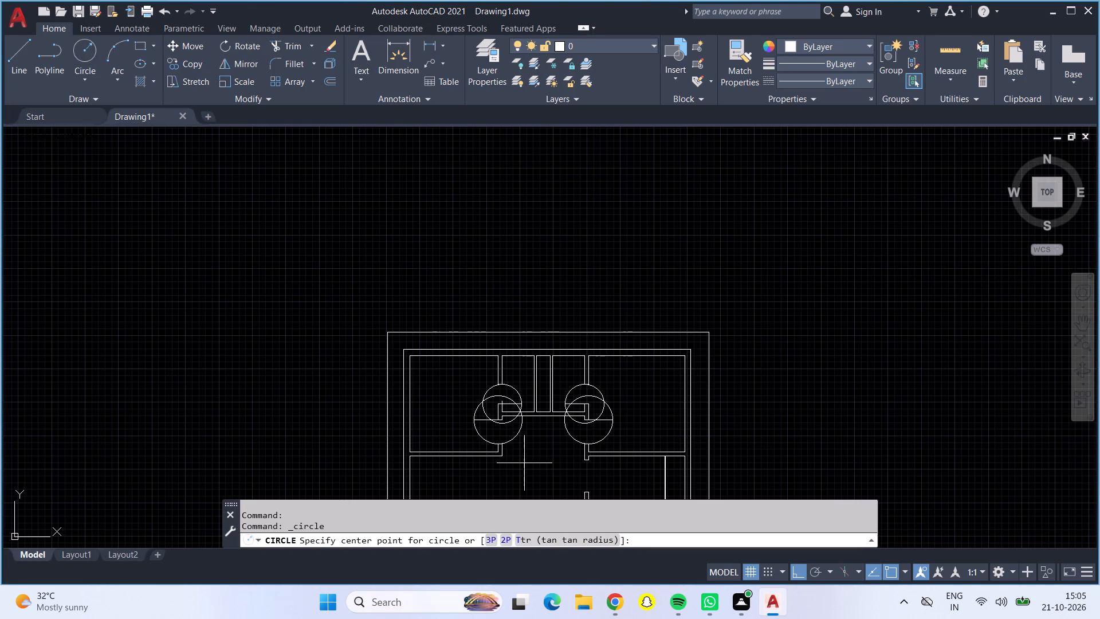
pyautogui.scroll(2, 527, 457)
pyautogui.moveTo(527, 457); pyautogui.dragTo(550, 49, button='middle')
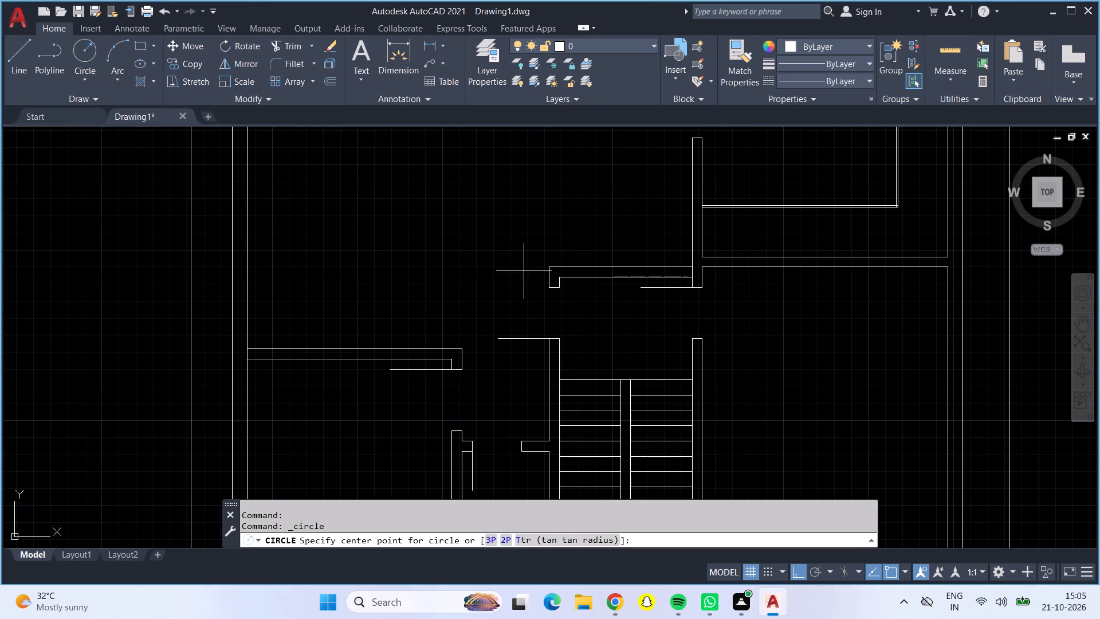
pyautogui.moveTo(524, 271); pyautogui.dragTo(483, 110, button='middle')
pyautogui.scroll(1, 408, 212)
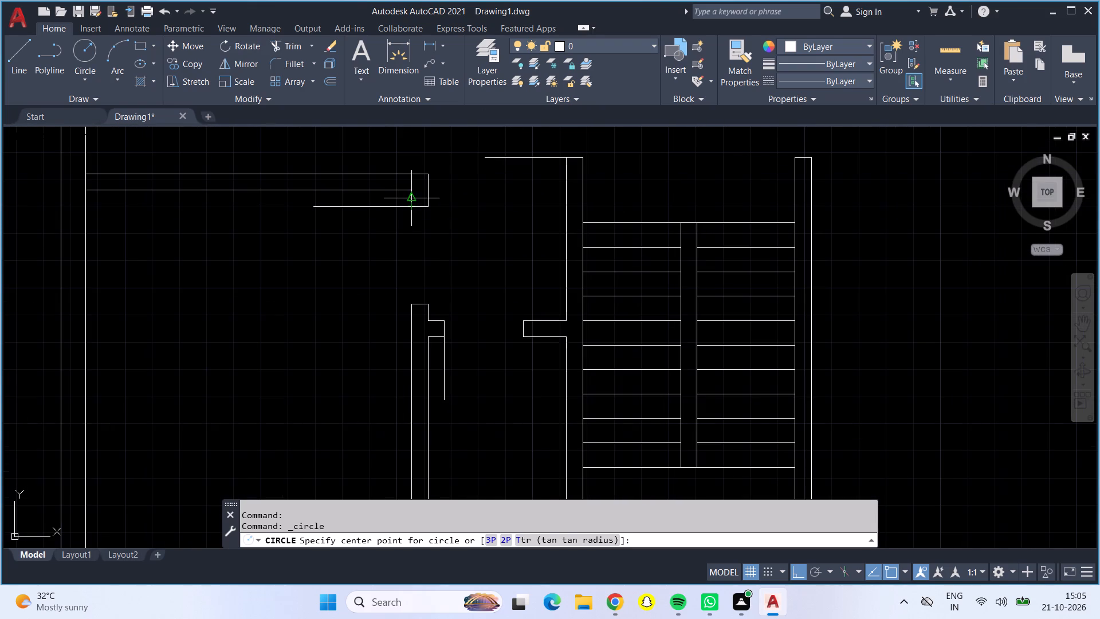
pyautogui.click(408, 207)
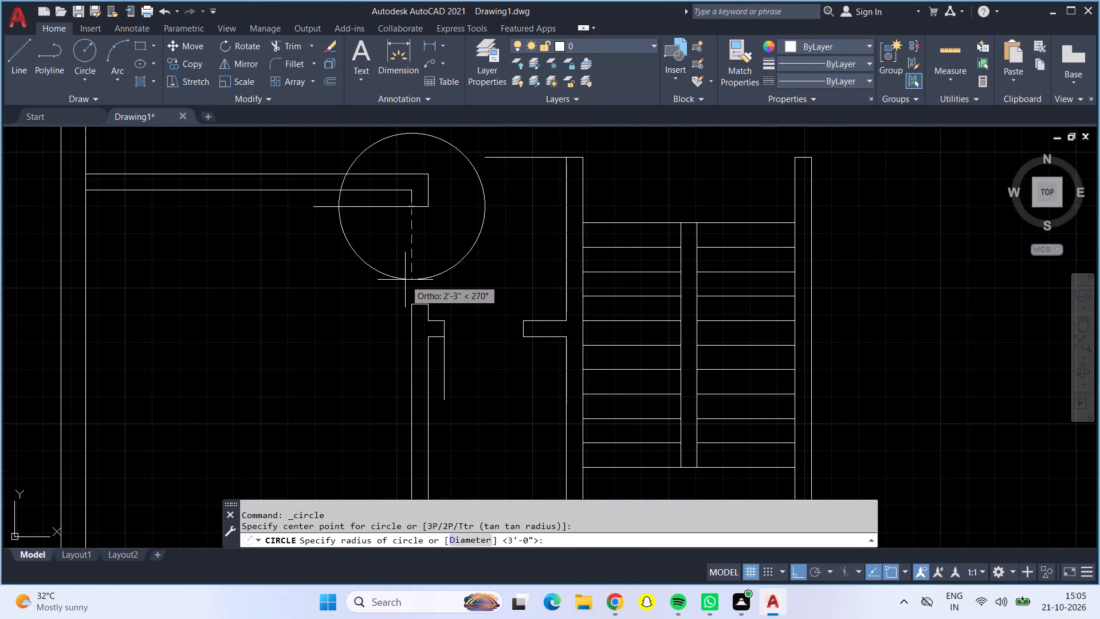
pyautogui.click(414, 301)
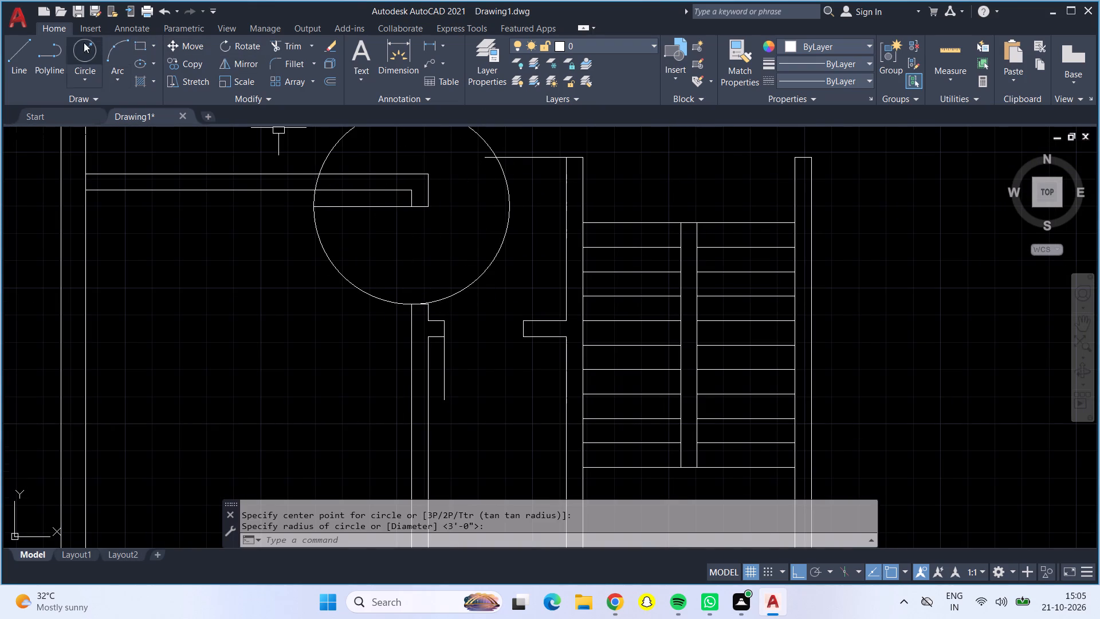
# Draw a 2'-5" radius circle centred on the door hinge of the small room beside the staircase, reaching the opposite jamb.
pyautogui.moveTo(78, 60); pyautogui.dragTo(111, 63)
pyautogui.moveTo(85, 54); pyautogui.dragTo(108, 62)
pyautogui.press('Escape')
pyautogui.click(87, 53)
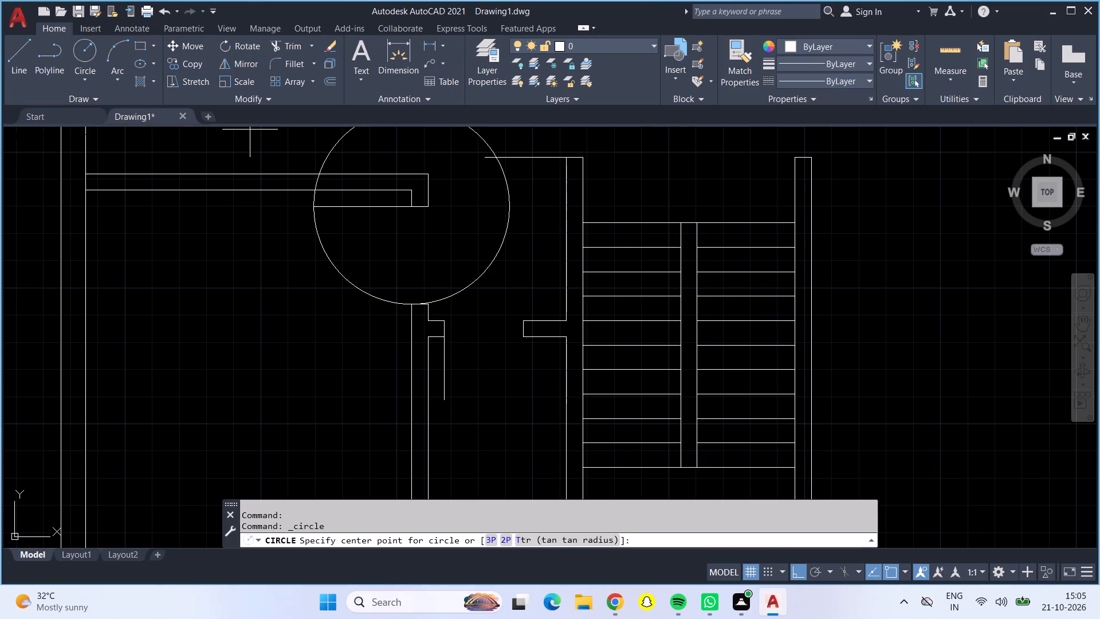
pyautogui.click(446, 336)
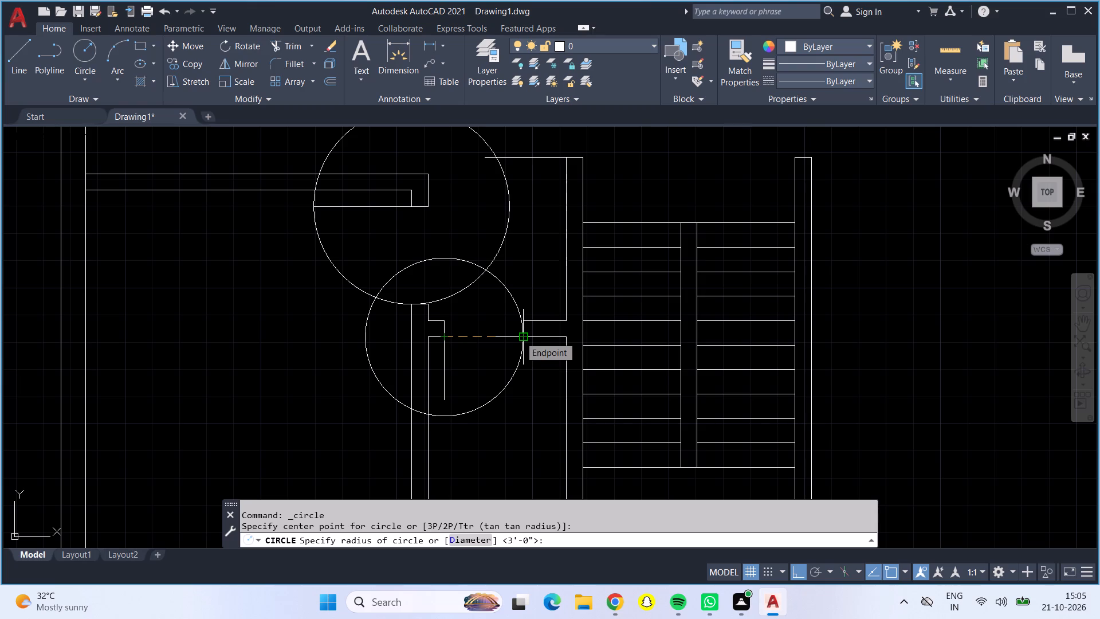
pyautogui.scroll(2, 512, 324)
pyautogui.click(535, 356)
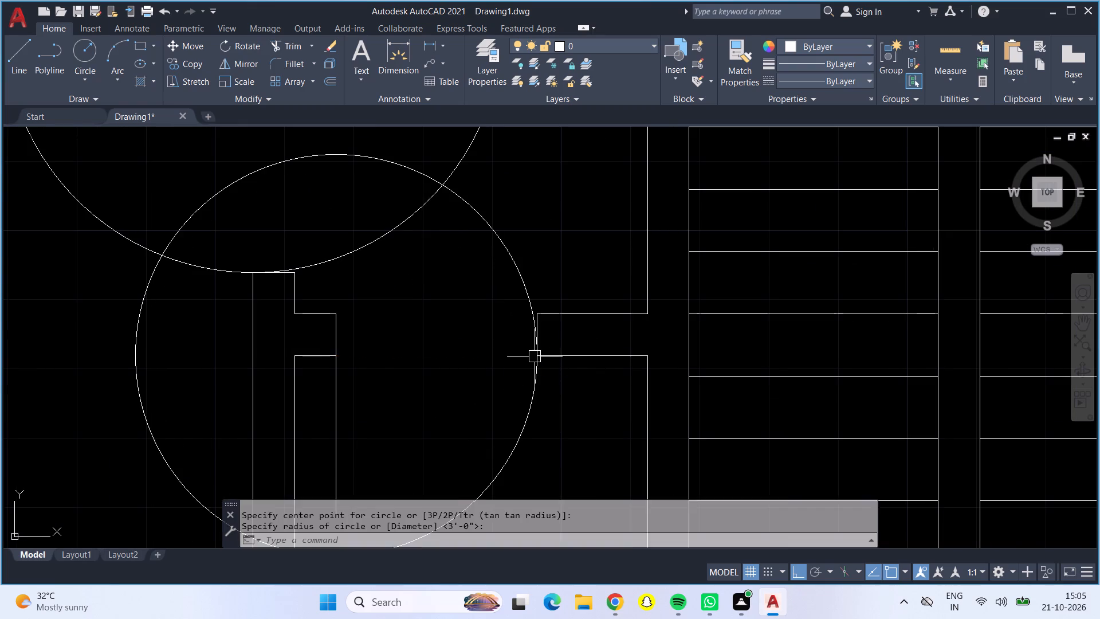
# Draw a 2'-6" radius circle centred on the hinge of the door on the staircase lobby's left side, reaching the opposite jamb.
pyautogui.scroll(-3, 535, 356)
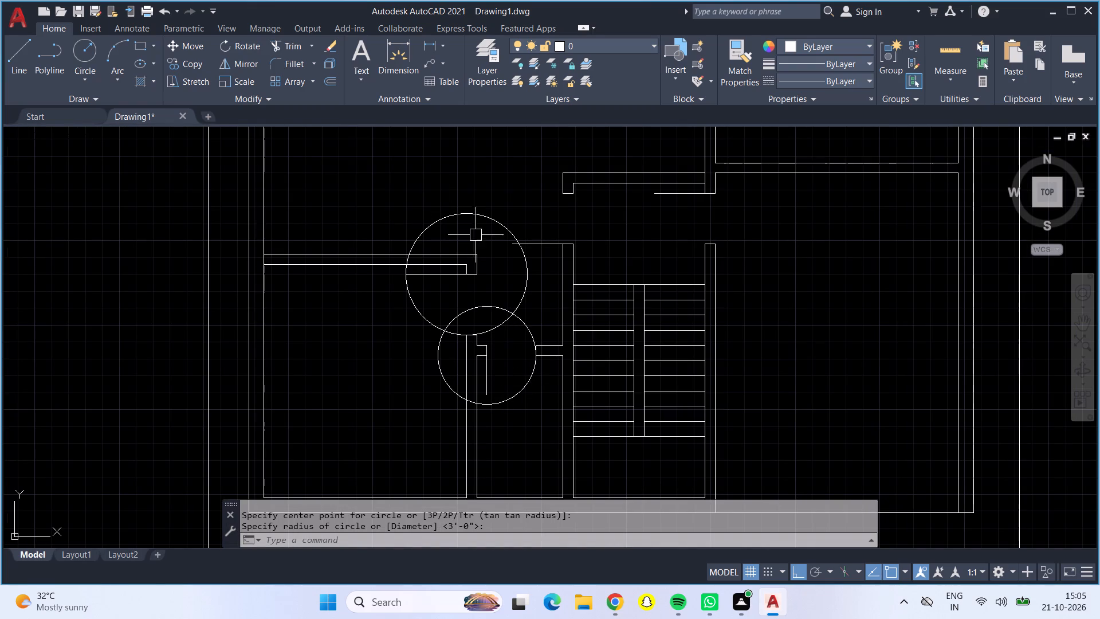
pyautogui.moveTo(641, 236); pyautogui.dragTo(590, 279, button='middle')
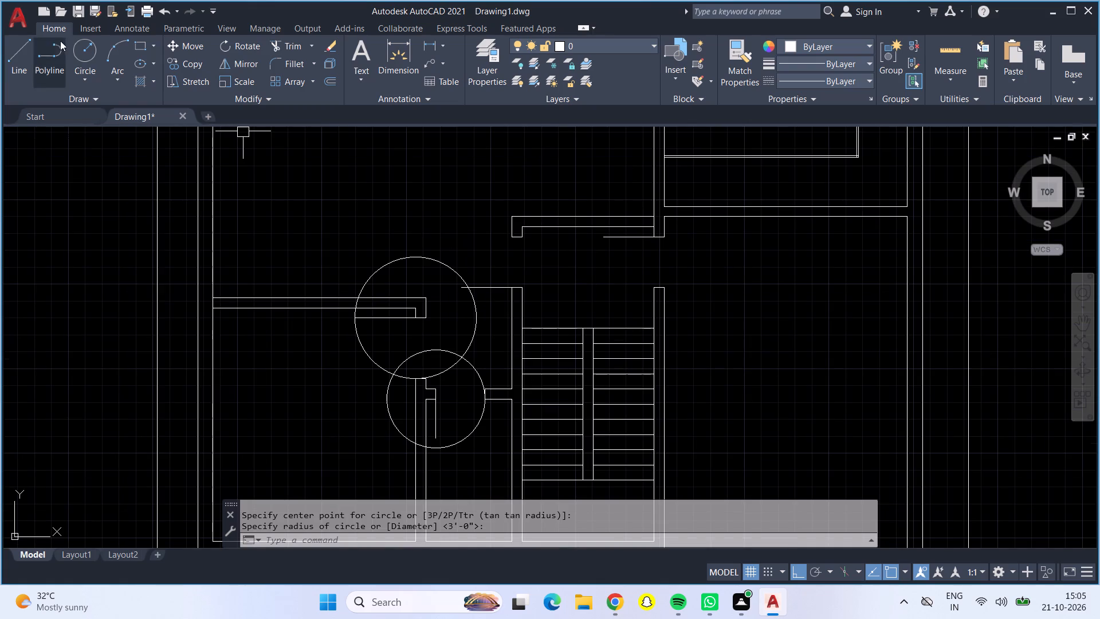
pyautogui.click(90, 61)
pyautogui.scroll(1, 459, 276)
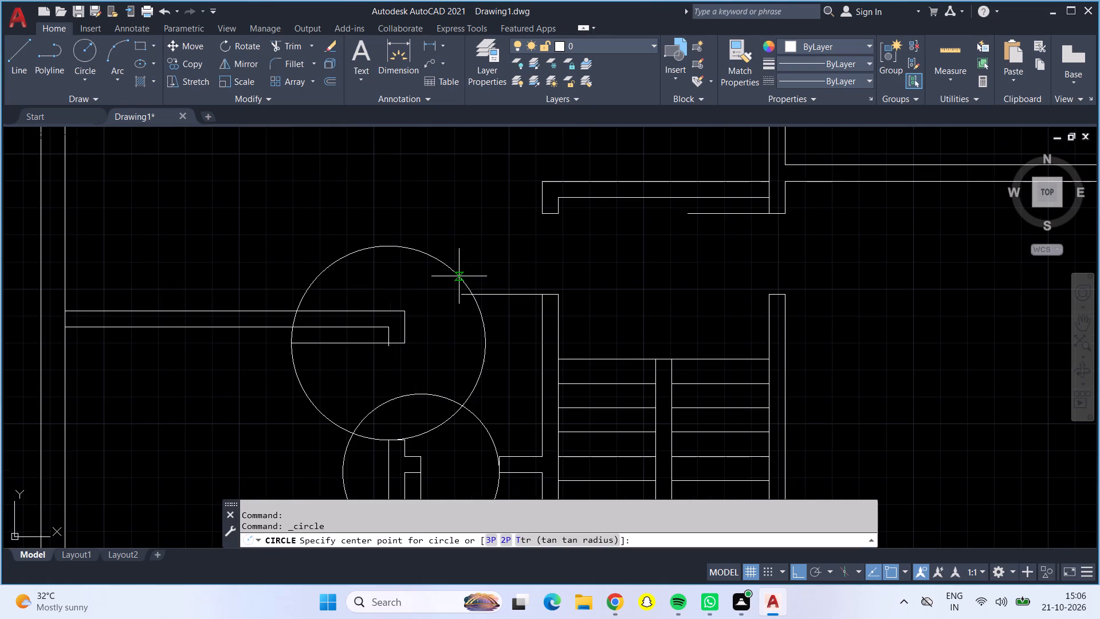
pyautogui.click(544, 295)
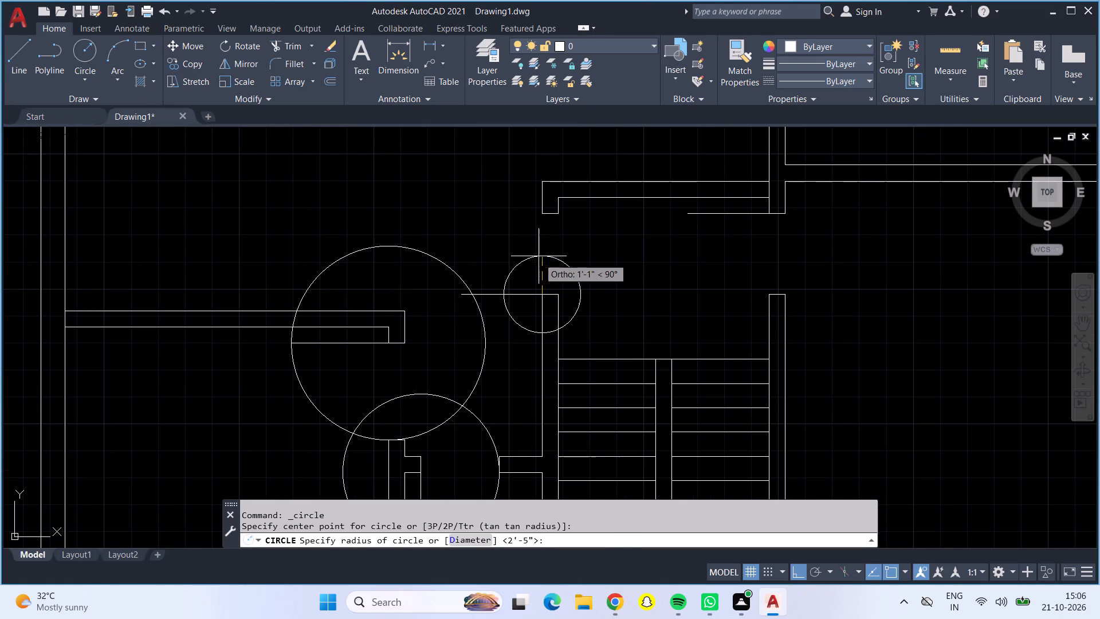
pyautogui.click(541, 216)
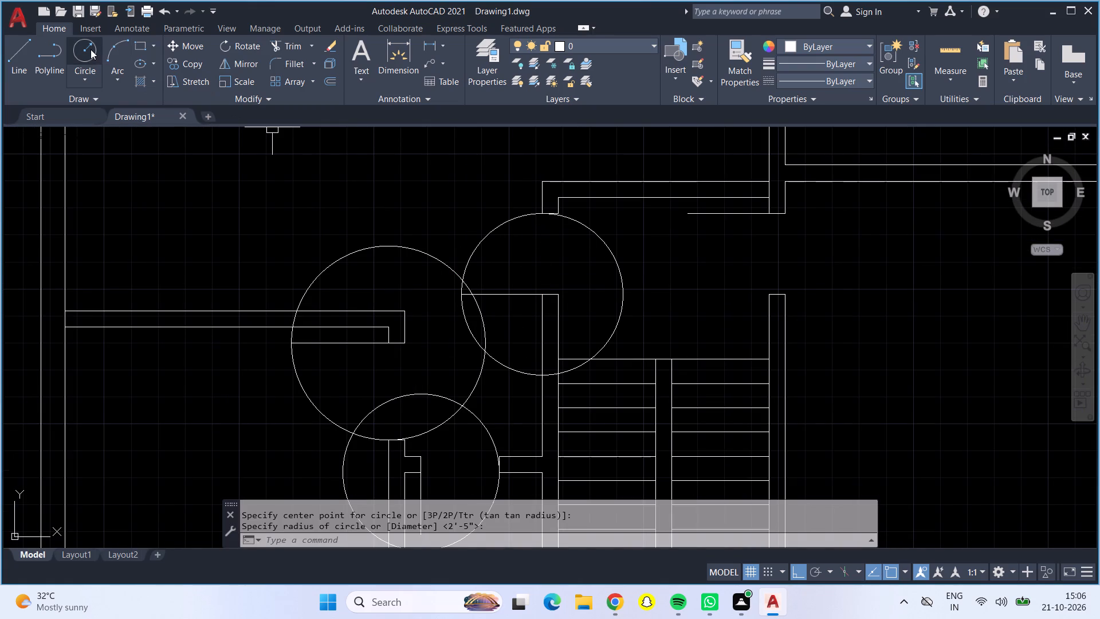
# Draw a circle centred on the hinge of the door on the staircase lobby's right side, reaching the opposite jamb.
pyautogui.moveTo(91, 49); pyautogui.dragTo(171, 79)
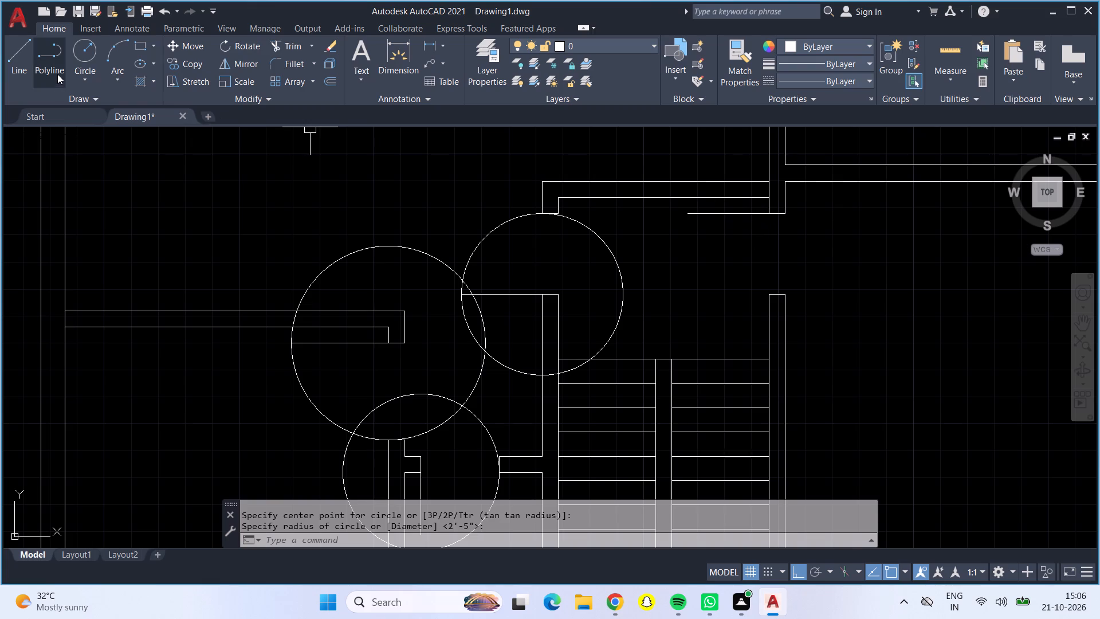
pyautogui.press('Escape')
pyautogui.click(87, 43)
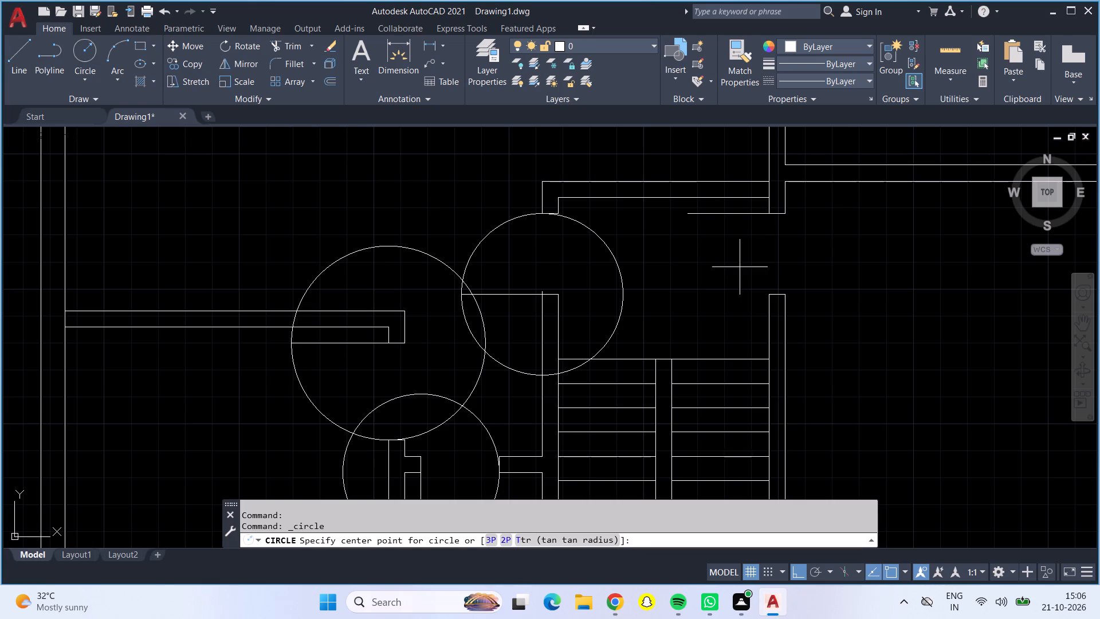
pyautogui.click(767, 210)
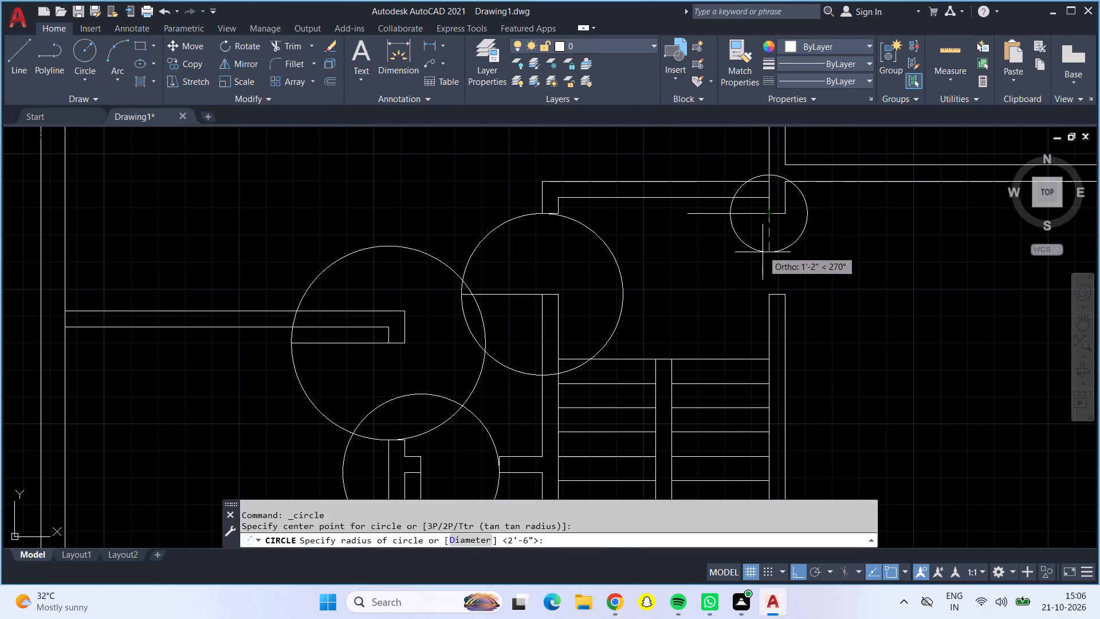
pyautogui.click(768, 296)
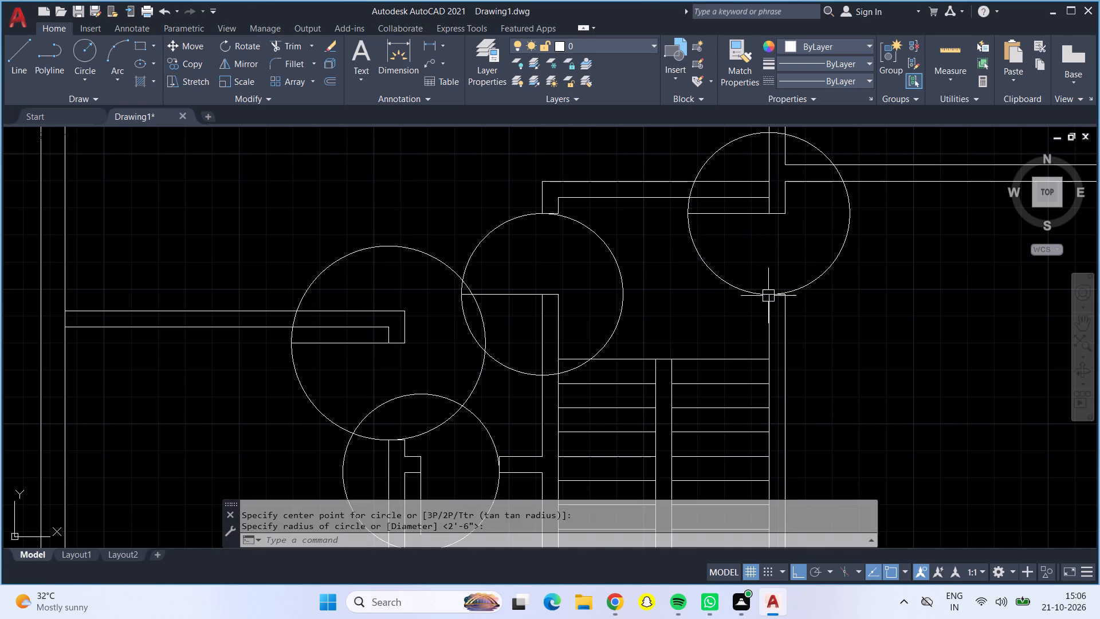
# Trim the excess arcs right of and below the staircase lobby's left-door hinge, and the lower-left quadrant of its right-door circle.
pyautogui.scroll(-1, 655, 275)
pyautogui.moveTo(655, 275); pyautogui.dragTo(655, 307, button='middle')
pyautogui.press('Escape')
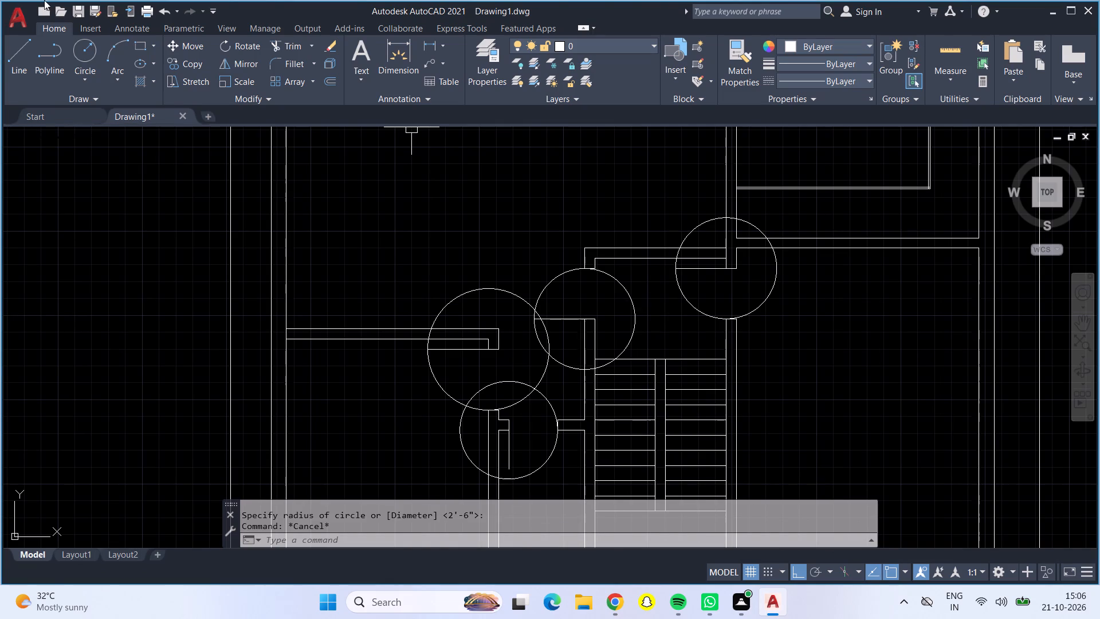
pyautogui.click(284, 50)
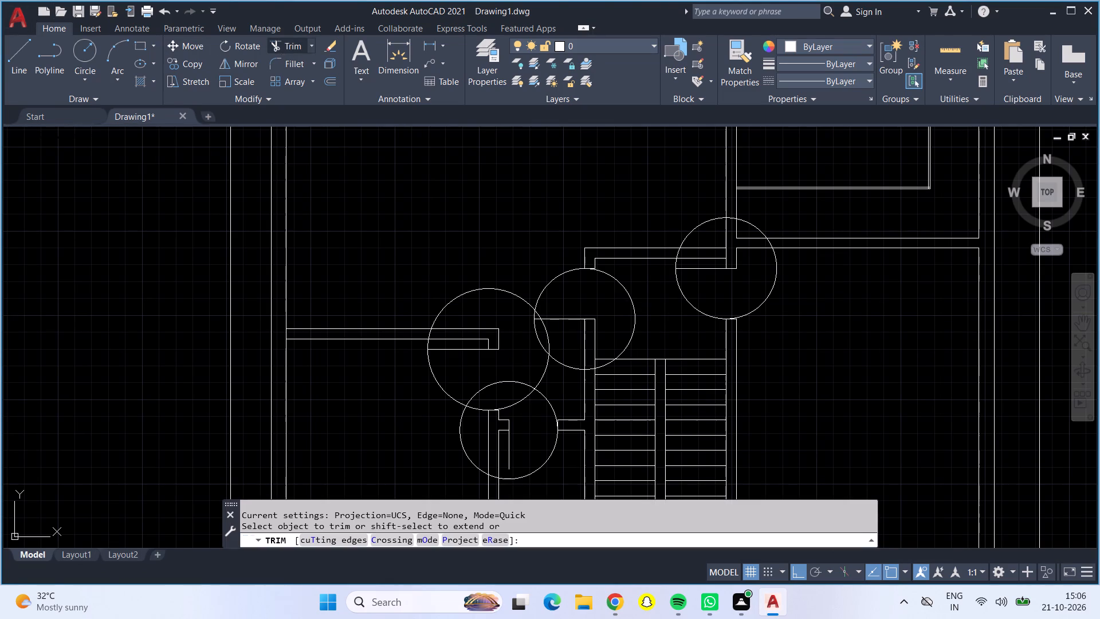
pyautogui.click(632, 308)
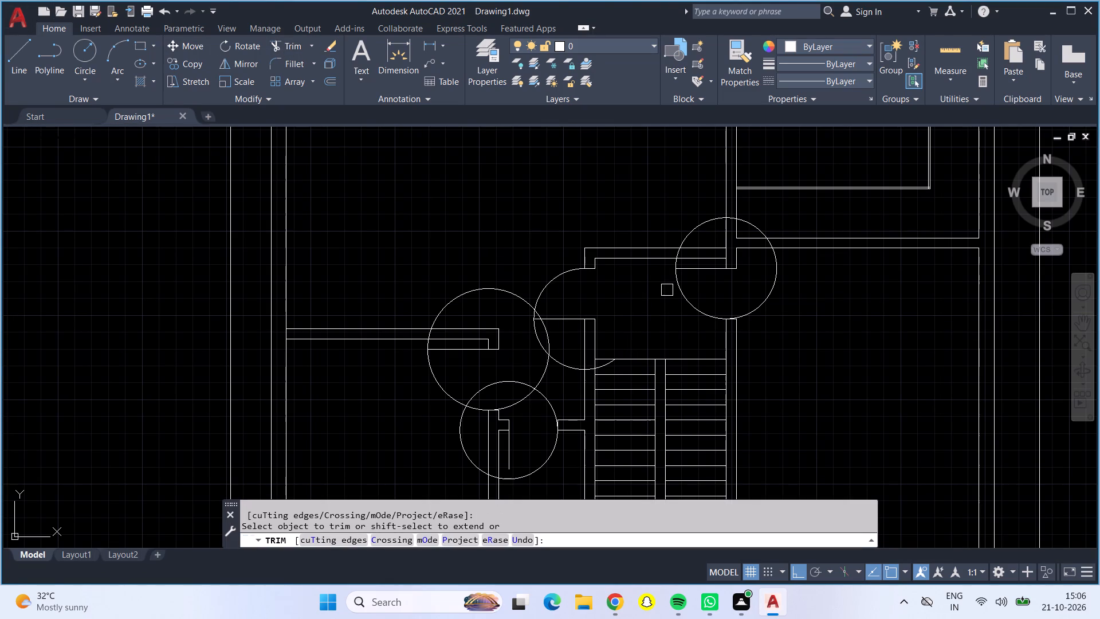
pyautogui.click(684, 294)
pyautogui.scroll(2, 527, 334)
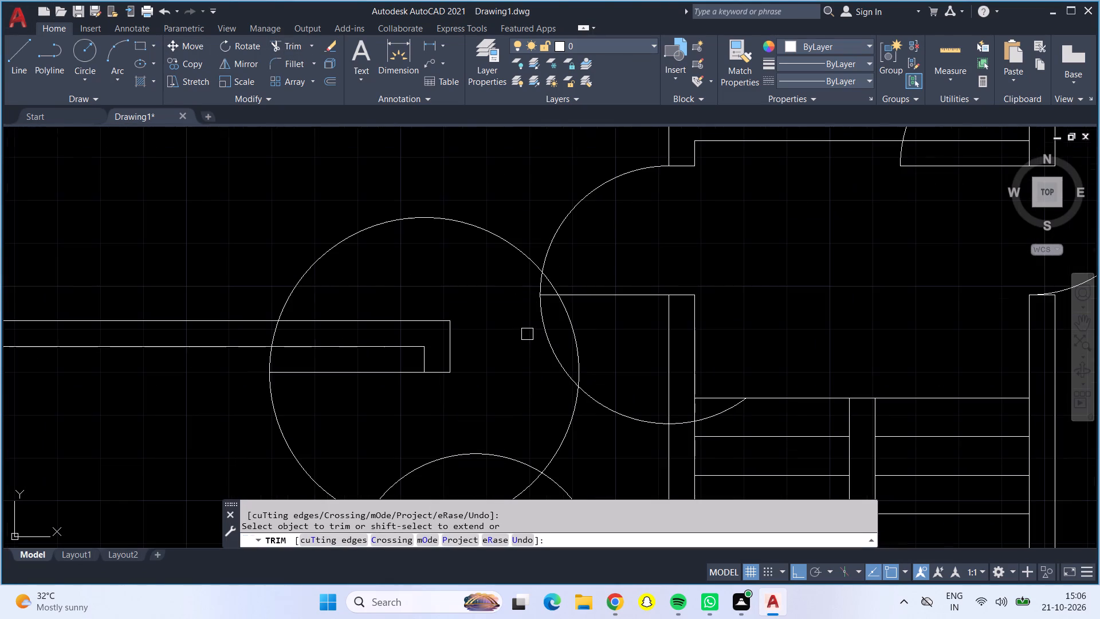
pyautogui.click(536, 316)
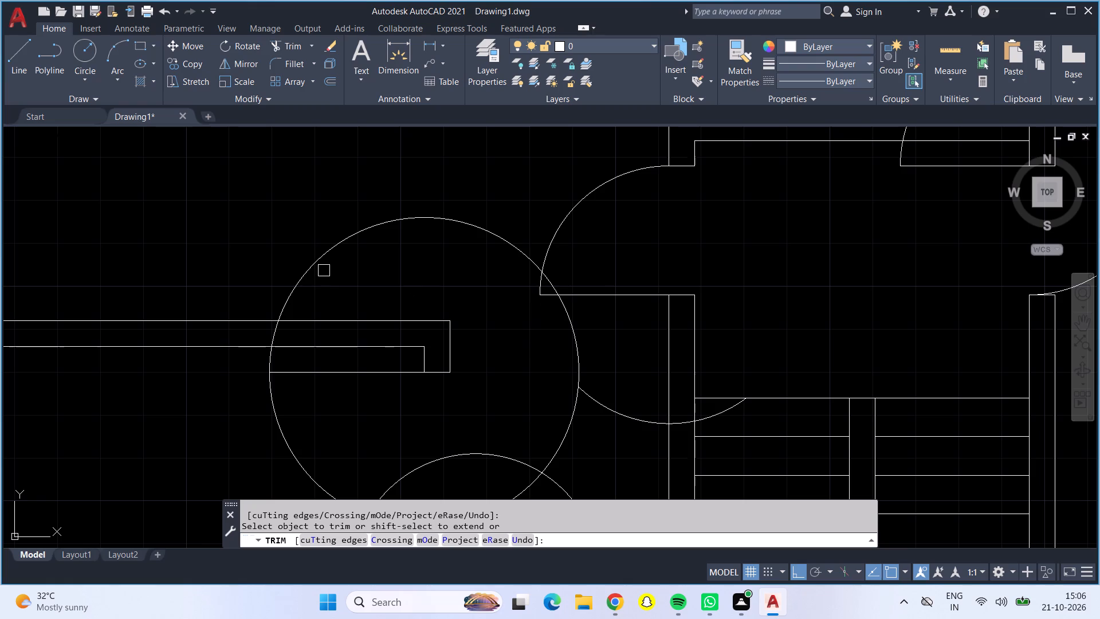
# Trim the lower-left room's door circle between the leaf and wall, and where it crosses the small room's door circle.
pyautogui.click(268, 354)
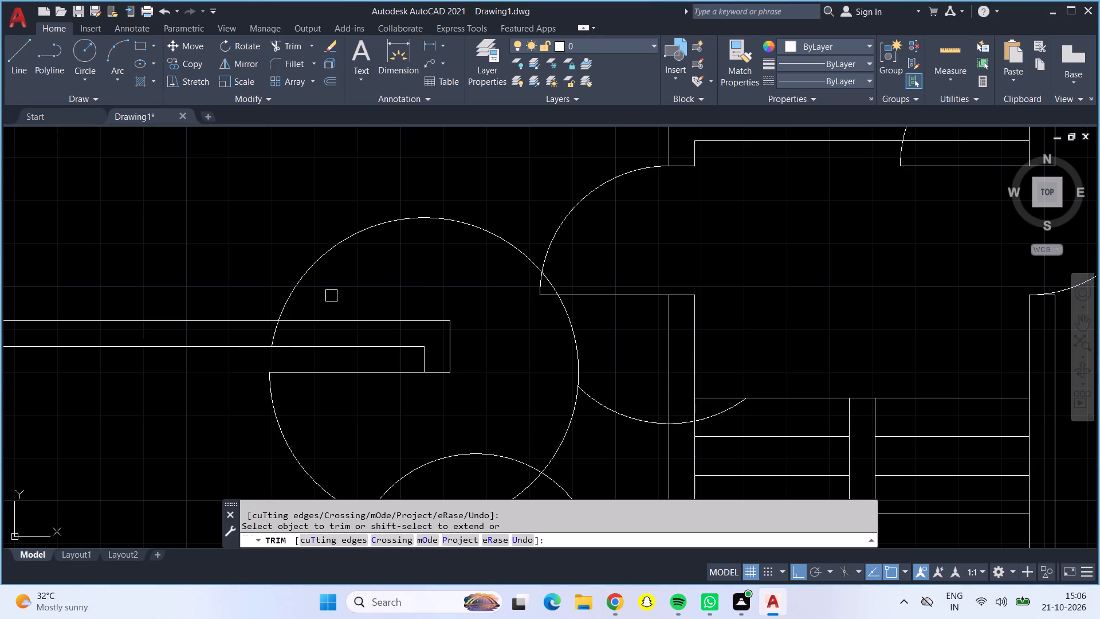
pyautogui.moveTo(382, 455); pyautogui.dragTo(370, 425, button='middle')
pyautogui.scroll(-1, 375, 413)
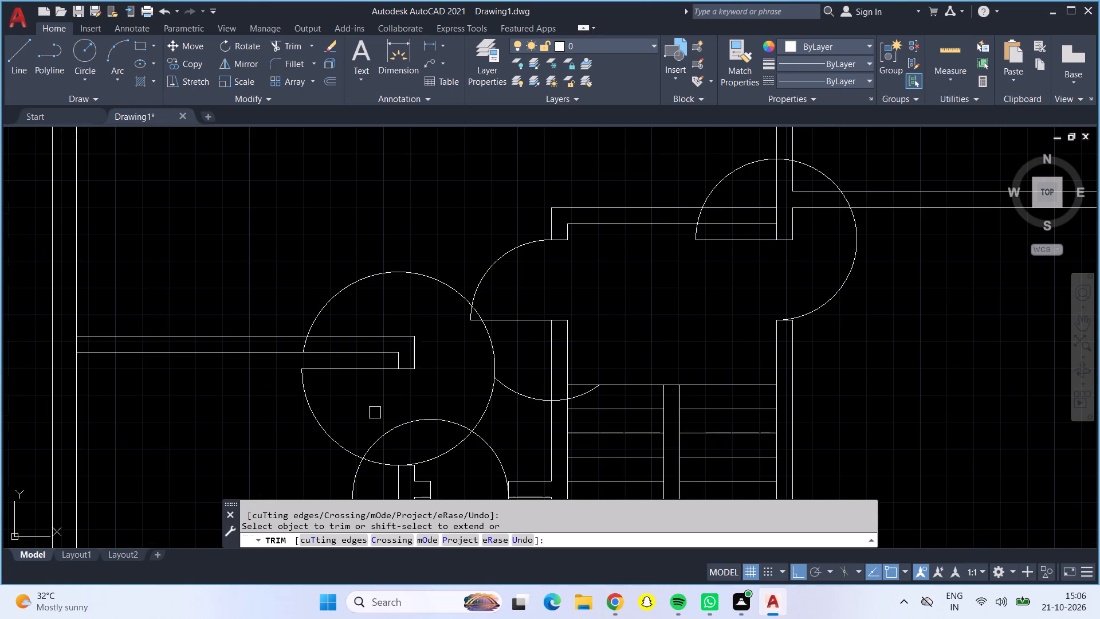
pyautogui.click(437, 452)
# Trim the overlapping door circles by the top-right room, reducing the upper, smaller circle to its quarter-circle swing arc.
pyautogui.scroll(-1, 449, 463)
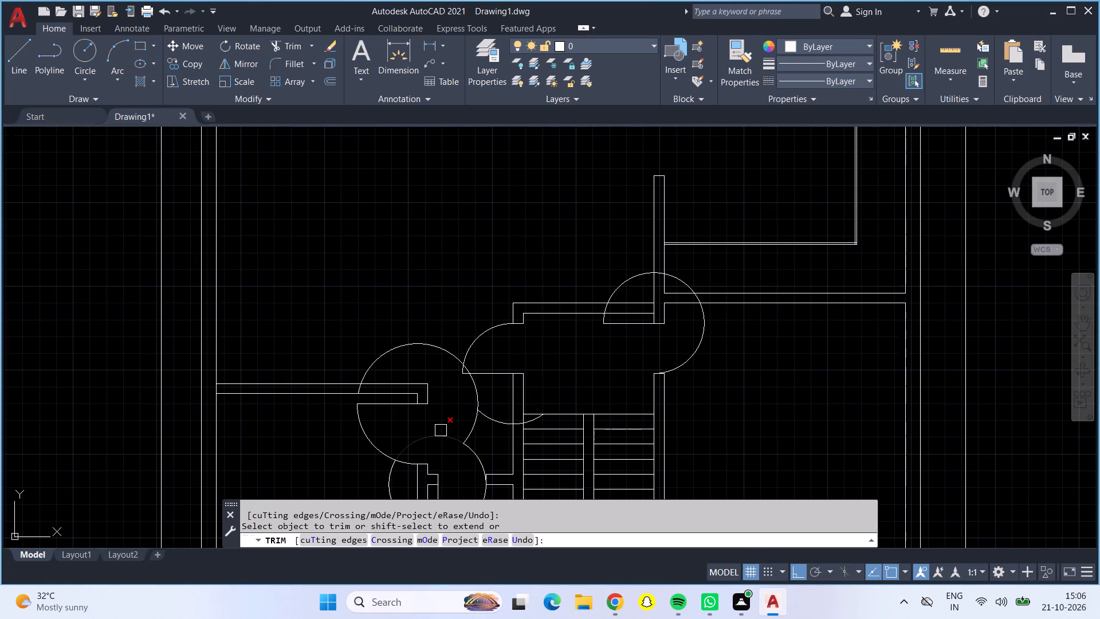
pyautogui.scroll(-2, 329, 446)
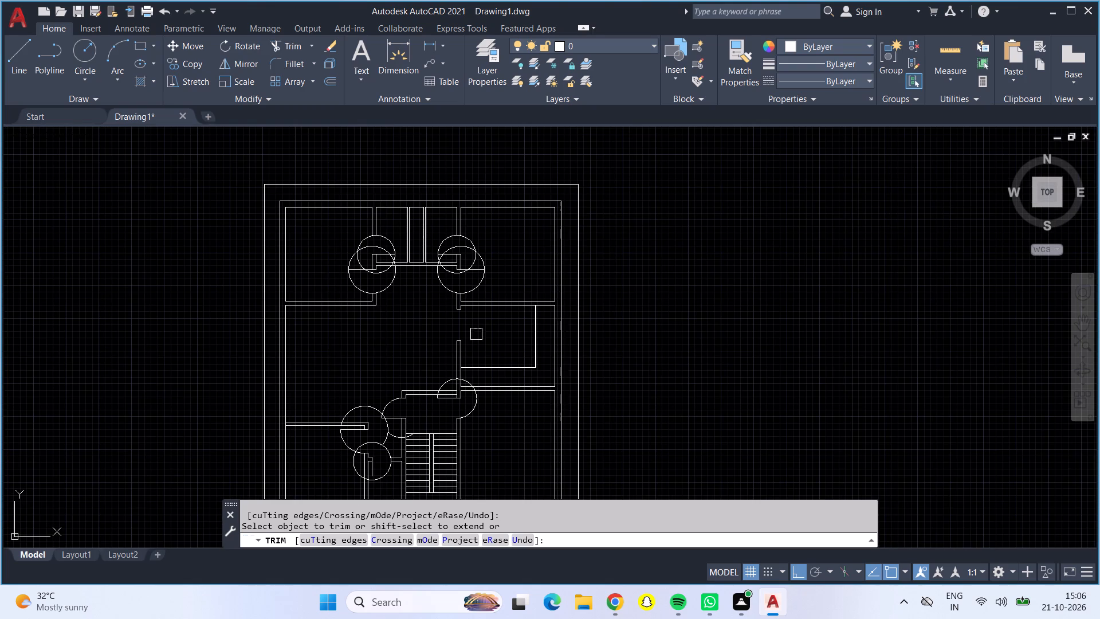
pyautogui.scroll(4, 487, 254)
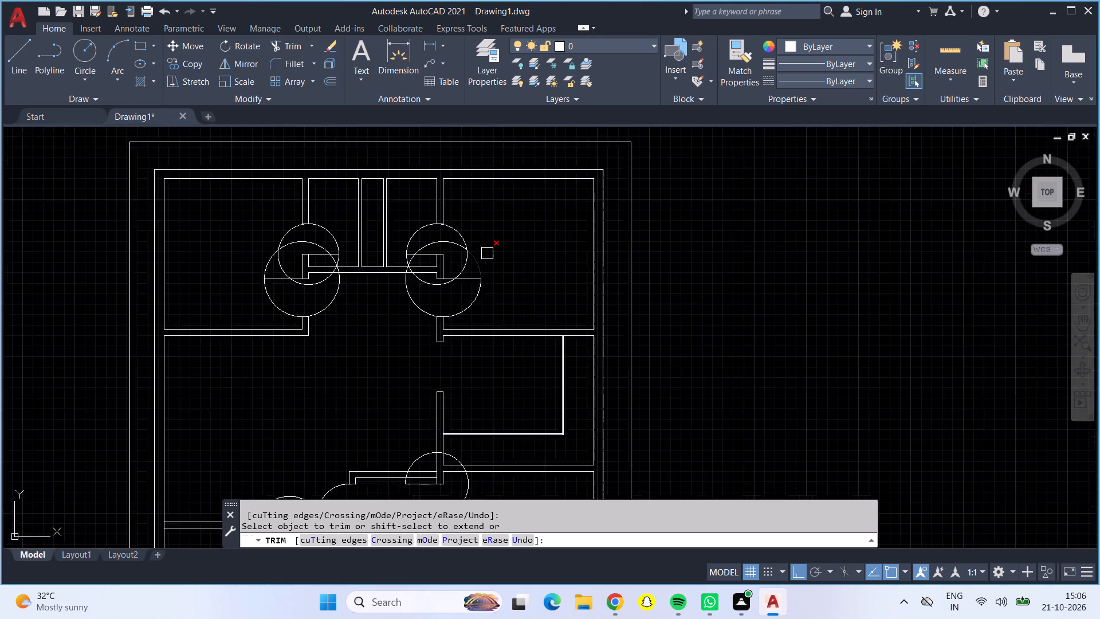
pyautogui.click(392, 216)
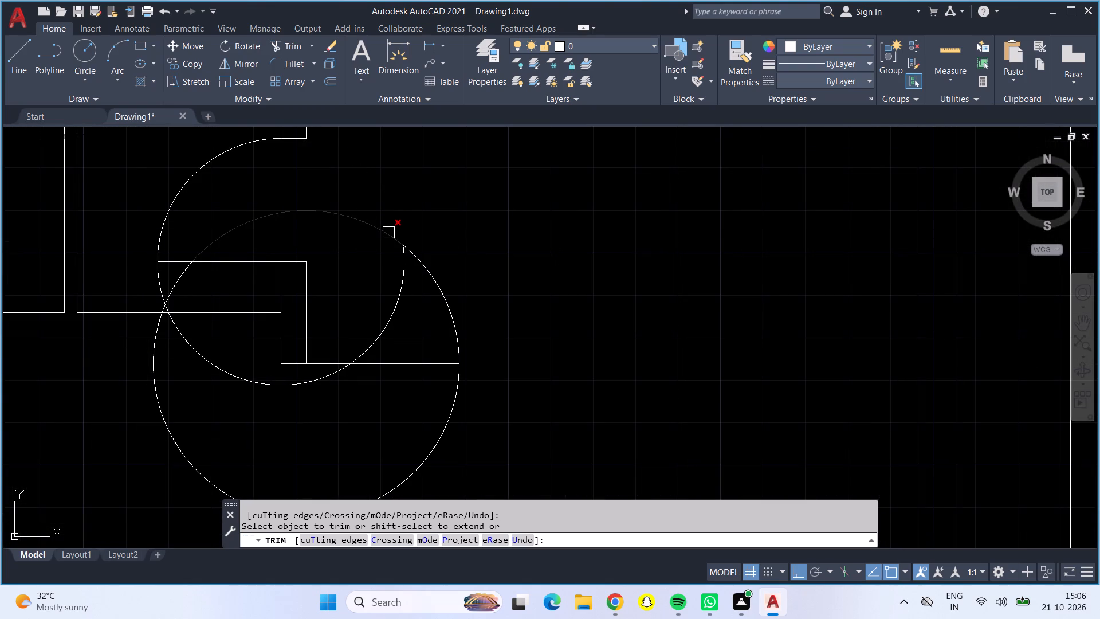
pyautogui.click(388, 233)
pyautogui.click(400, 264)
pyautogui.click(435, 283)
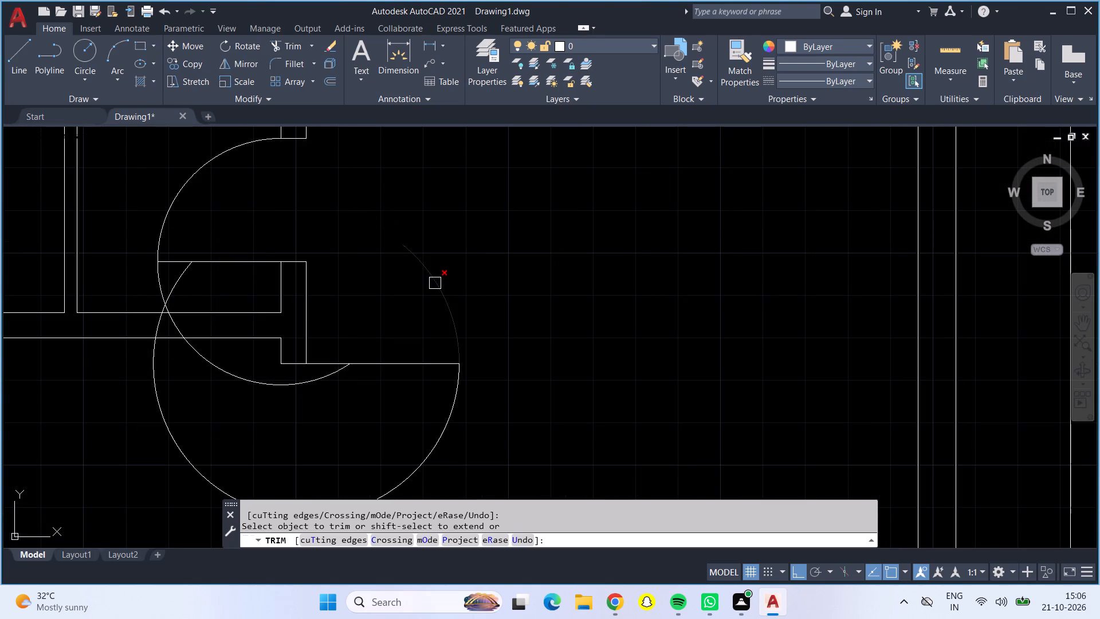
pyautogui.click(273, 382)
pyautogui.click(174, 294)
pyautogui.click(156, 280)
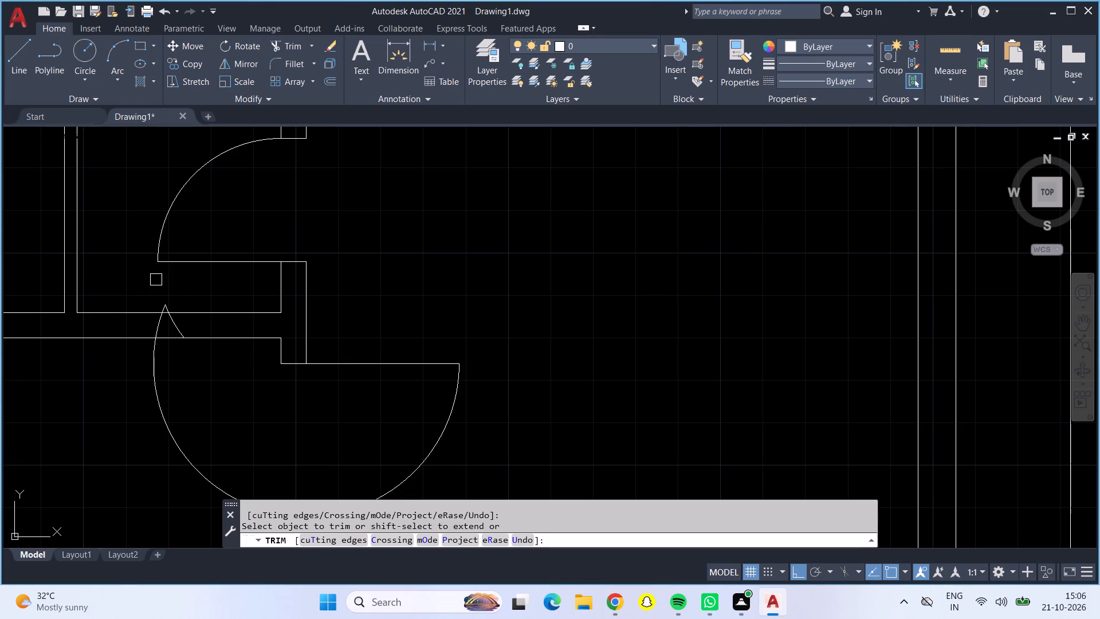
# Trim the arc leftovers crossing the partition and reduce the top-right room's larger door circle to a quarter-circle swing.
pyautogui.click(165, 324)
pyautogui.click(171, 324)
pyautogui.click(166, 307)
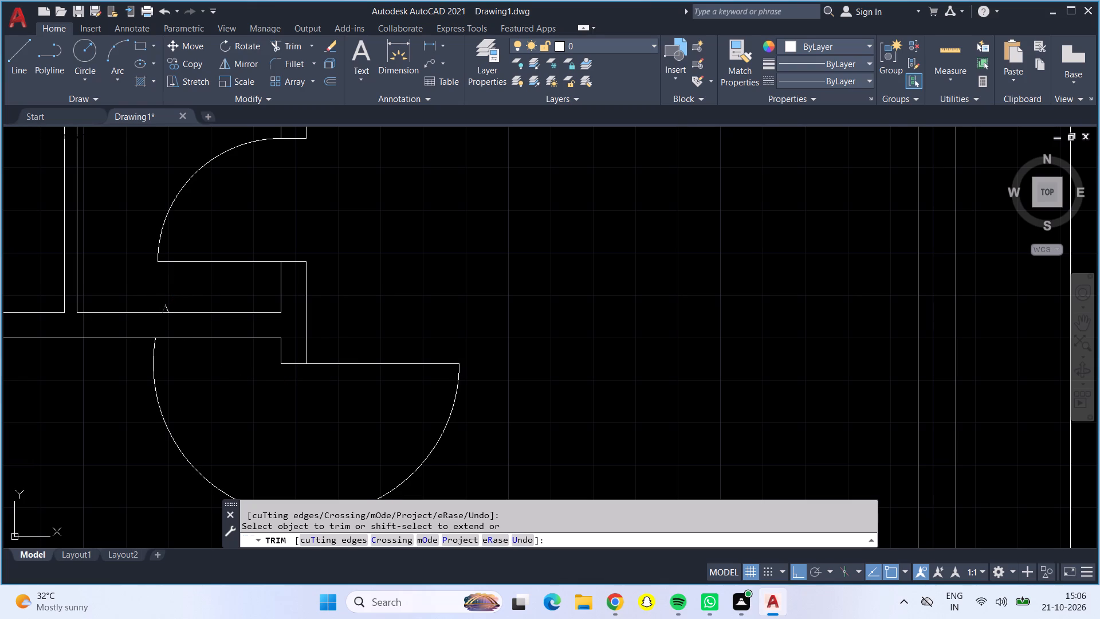
pyautogui.click(166, 307)
pyautogui.click(152, 365)
# Trim the overlapping door circles by the top-left room, reducing the upper, smaller circle to its quarter-circle swing arc.
pyautogui.scroll(-2, 167, 376)
pyautogui.moveTo(199, 390); pyautogui.dragTo(285, 389, button='middle')
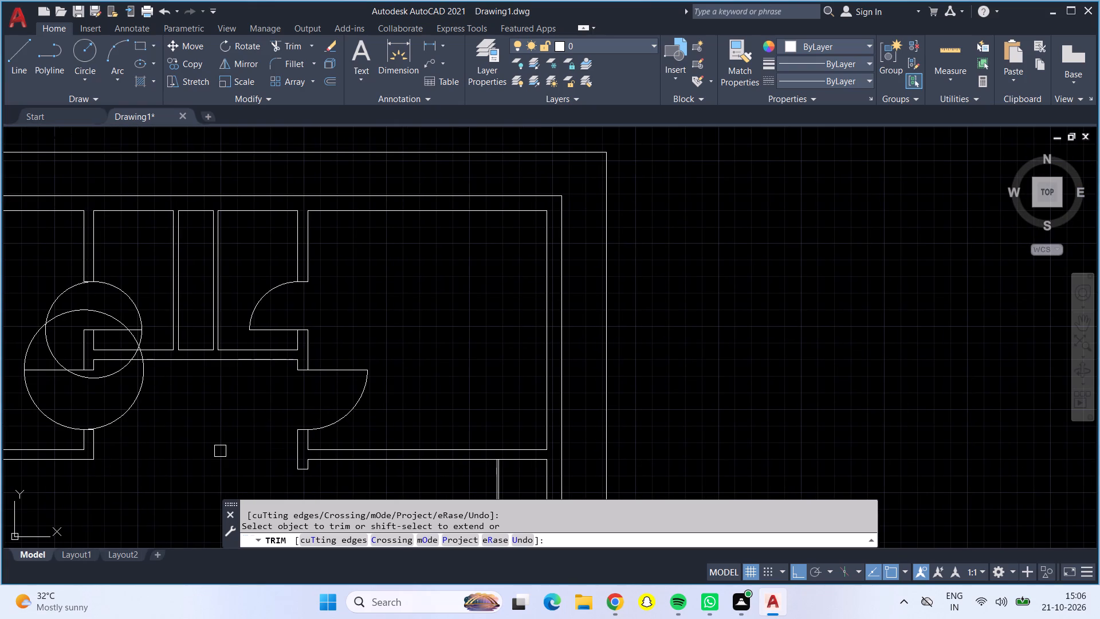
pyautogui.scroll(-1, 419, 344)
pyautogui.moveTo(472, 305); pyautogui.dragTo(531, 276, button='middle')
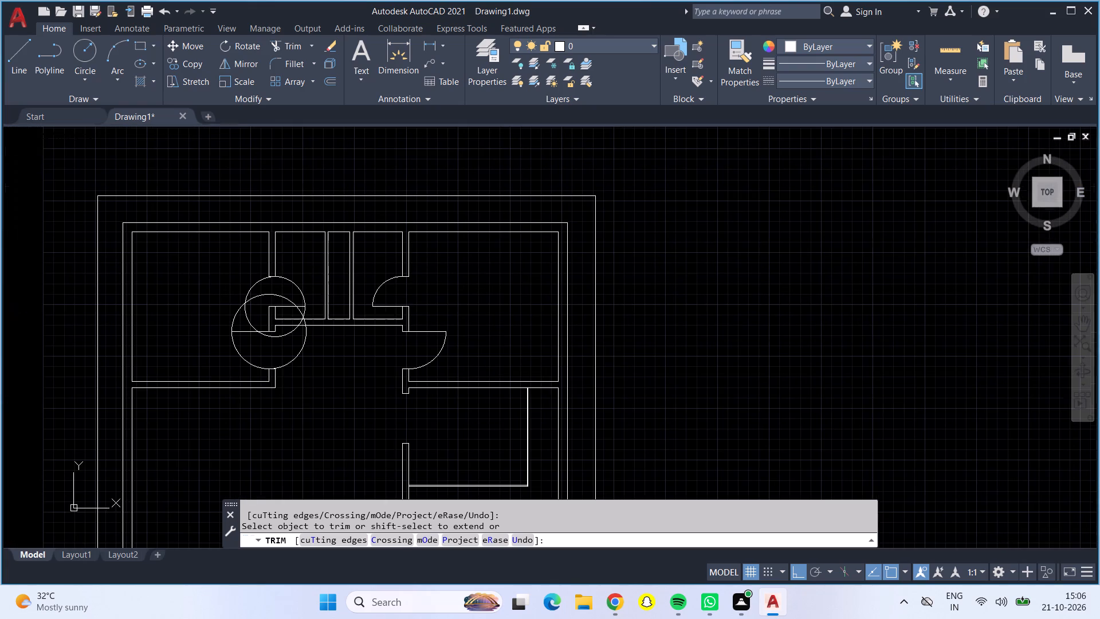
pyautogui.moveTo(531, 276); pyautogui.dragTo(532, 276, button='middle')
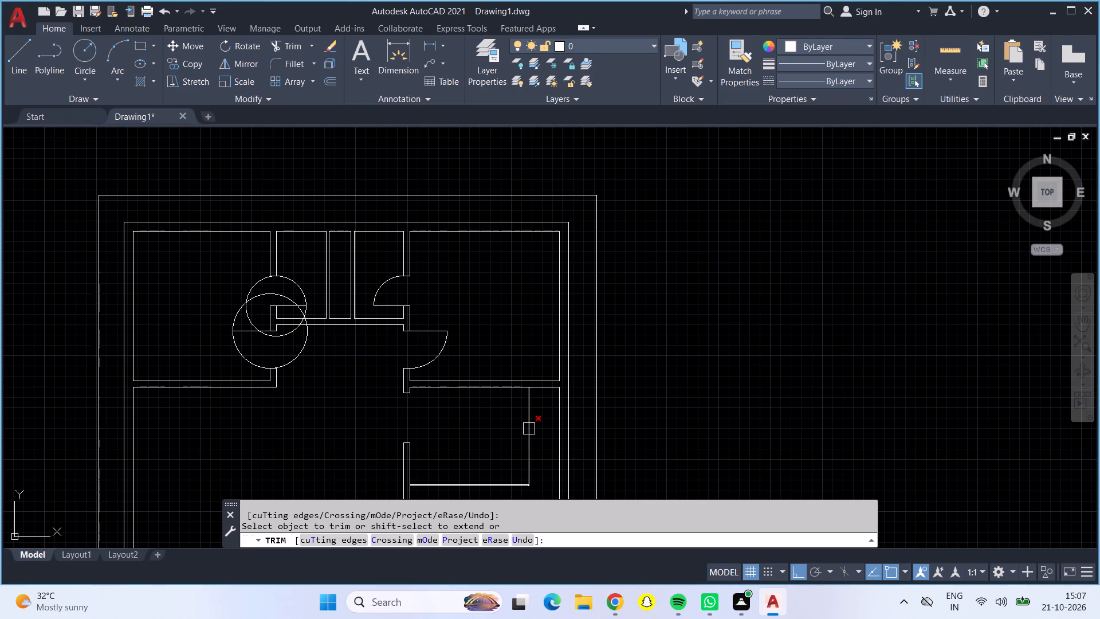
pyautogui.moveTo(401, 366); pyautogui.dragTo(533, 362, button='middle')
pyautogui.middleClick(612, 357)
pyautogui.scroll(1, 383, 293)
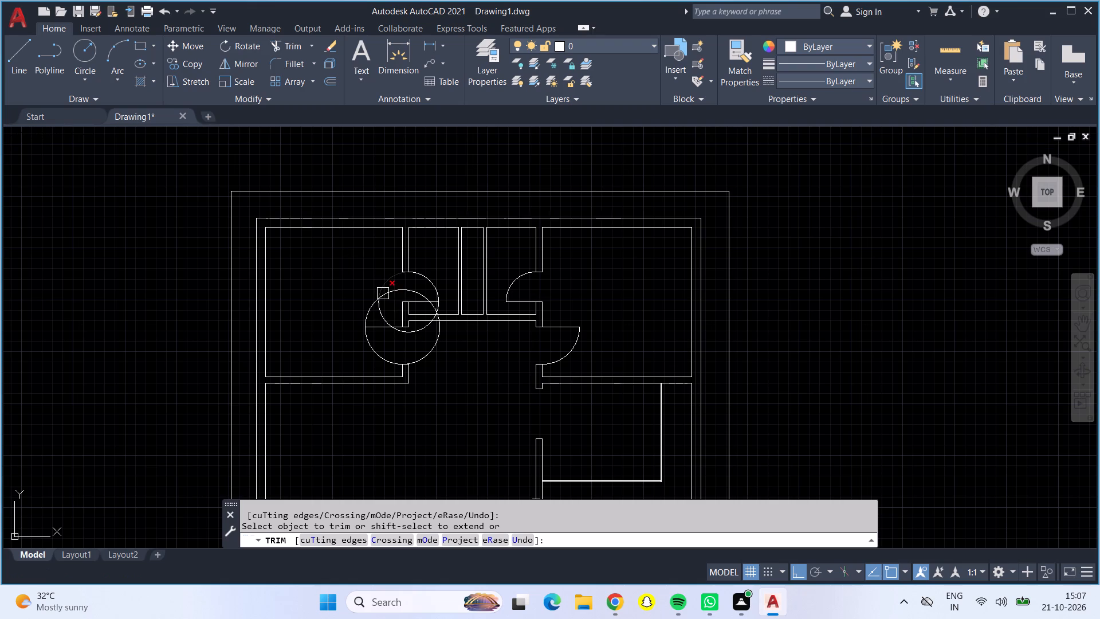
pyautogui.scroll(2, 383, 293)
pyautogui.click(383, 390)
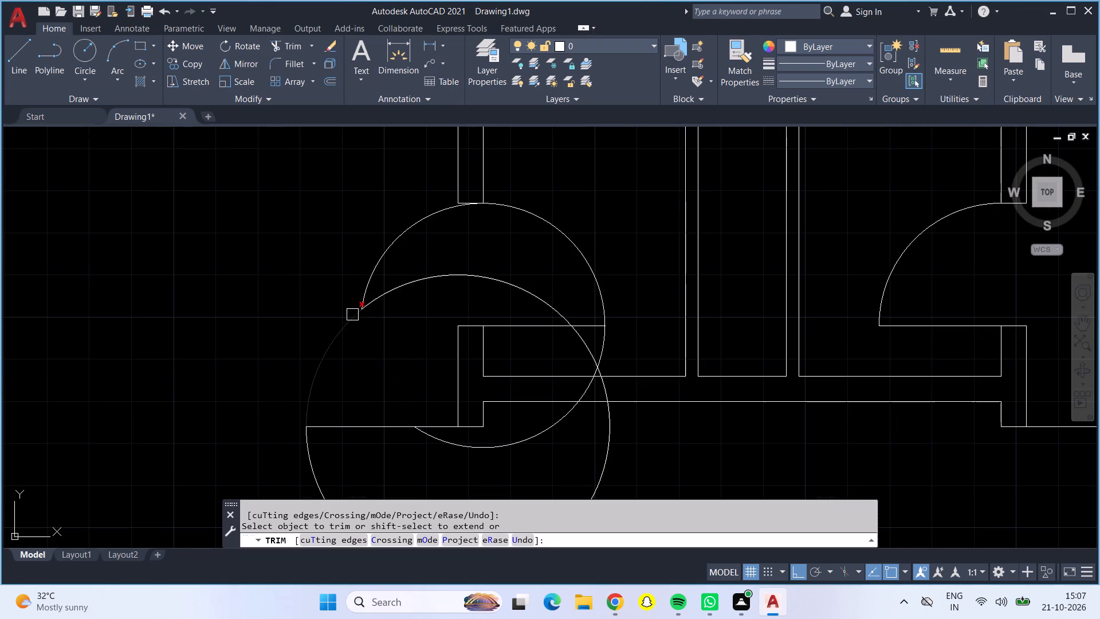
pyautogui.click(352, 315)
pyautogui.click(360, 295)
pyautogui.click(368, 304)
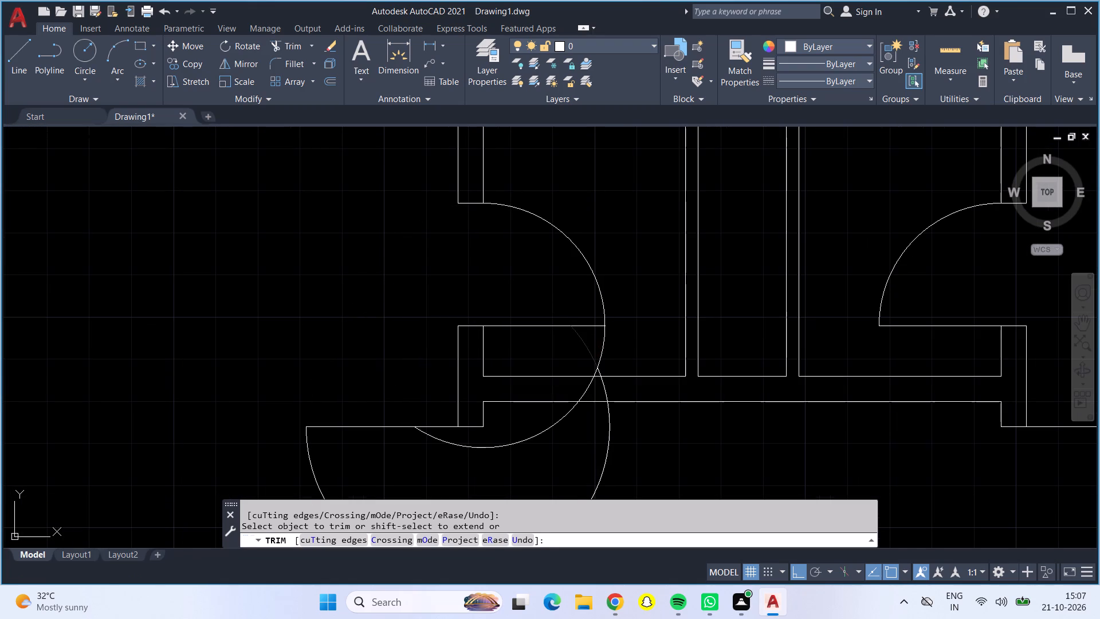
pyautogui.click(590, 360)
pyautogui.click(596, 360)
pyautogui.tripleClick(601, 369)
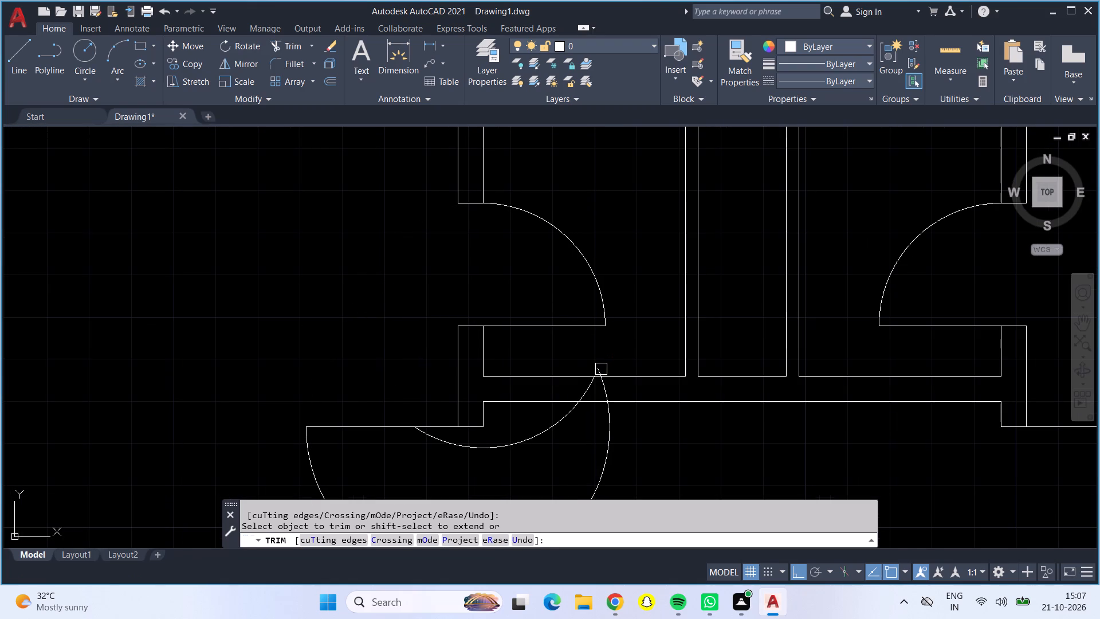
# Trim the remaining leftovers across the partition and reduce the top-left room's larger door circle to a quarter-circle swing, keeping the lower-left quadrant.
pyautogui.click(596, 382)
pyautogui.click(597, 390)
pyautogui.click(618, 389)
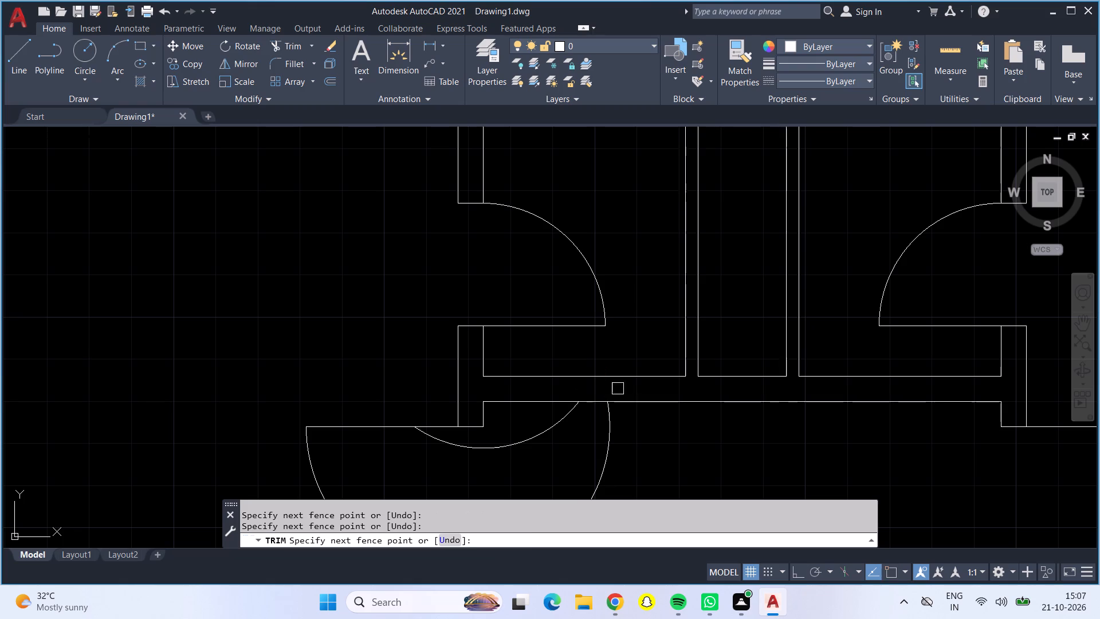
pyautogui.click(607, 428)
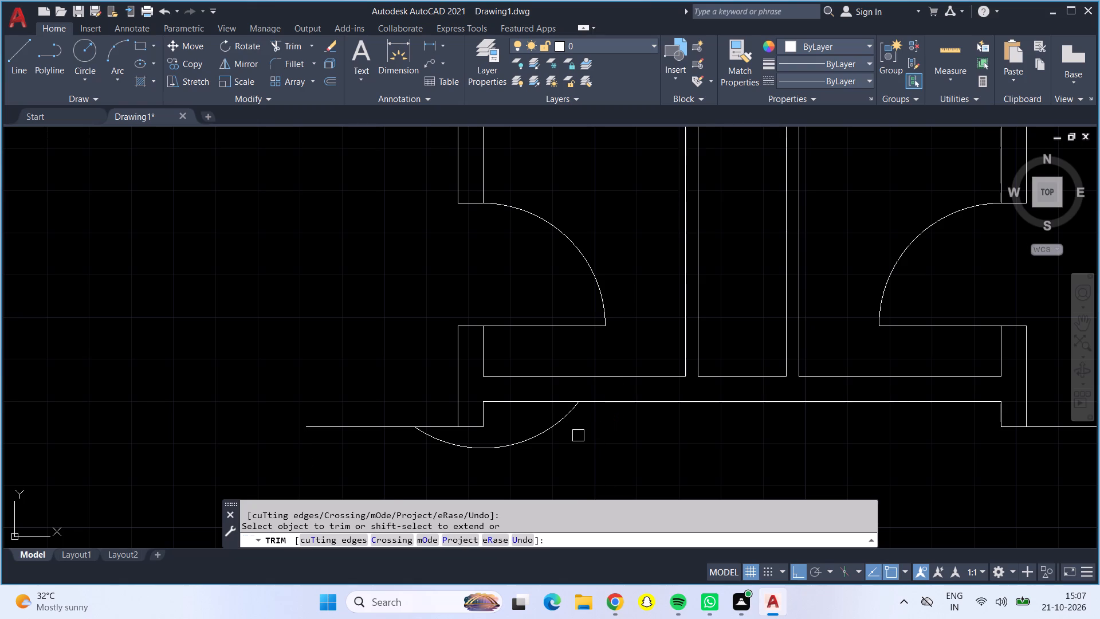
pyautogui.scroll(-1, 578, 436)
pyautogui.hotkey('ctrl', 'z')
pyautogui.click(568, 416)
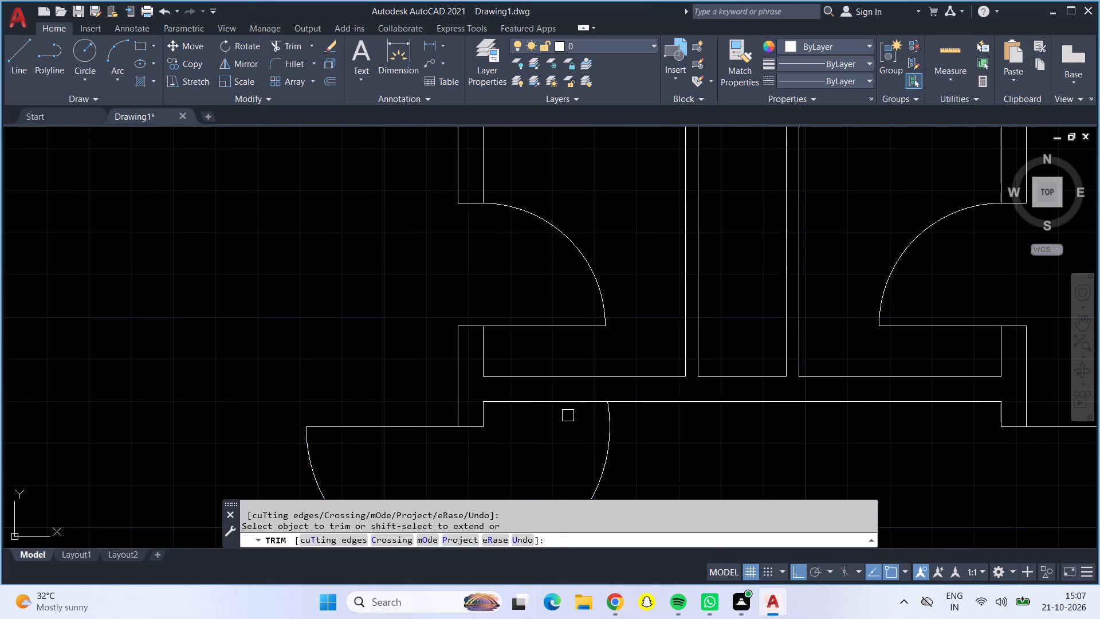
pyautogui.scroll(-2, 565, 415)
pyautogui.click(544, 479)
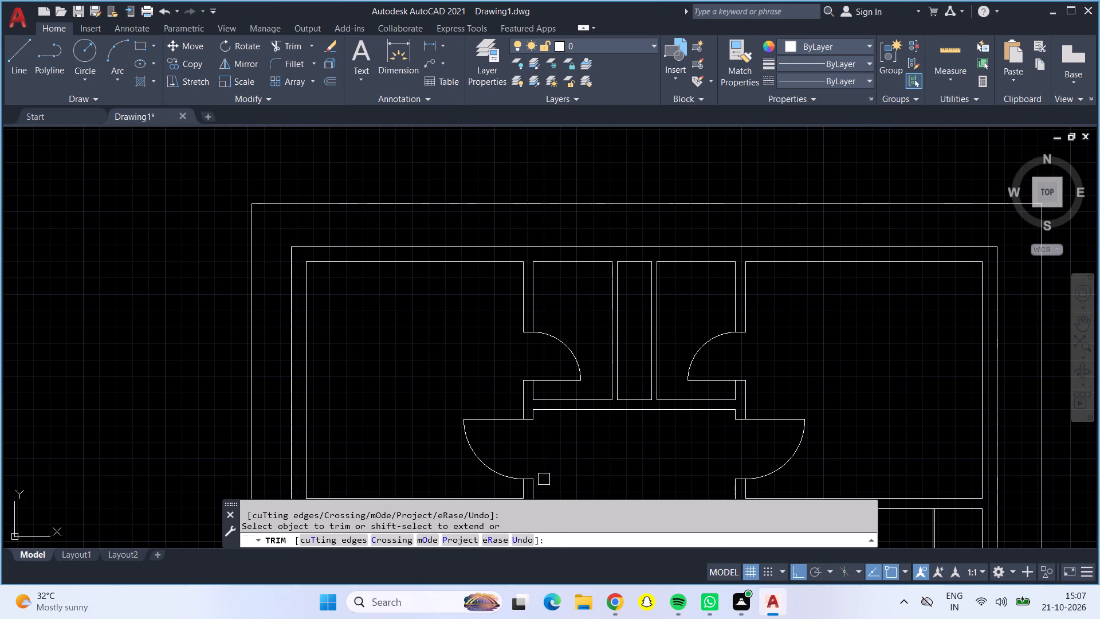
# Trim away all remaining arc segments of the door circle on the staircase lobby's right side, including pieces crossing the walls.
pyautogui.scroll(-1, 606, 402)
pyautogui.moveTo(608, 468); pyautogui.dragTo(614, 187, button='middle')
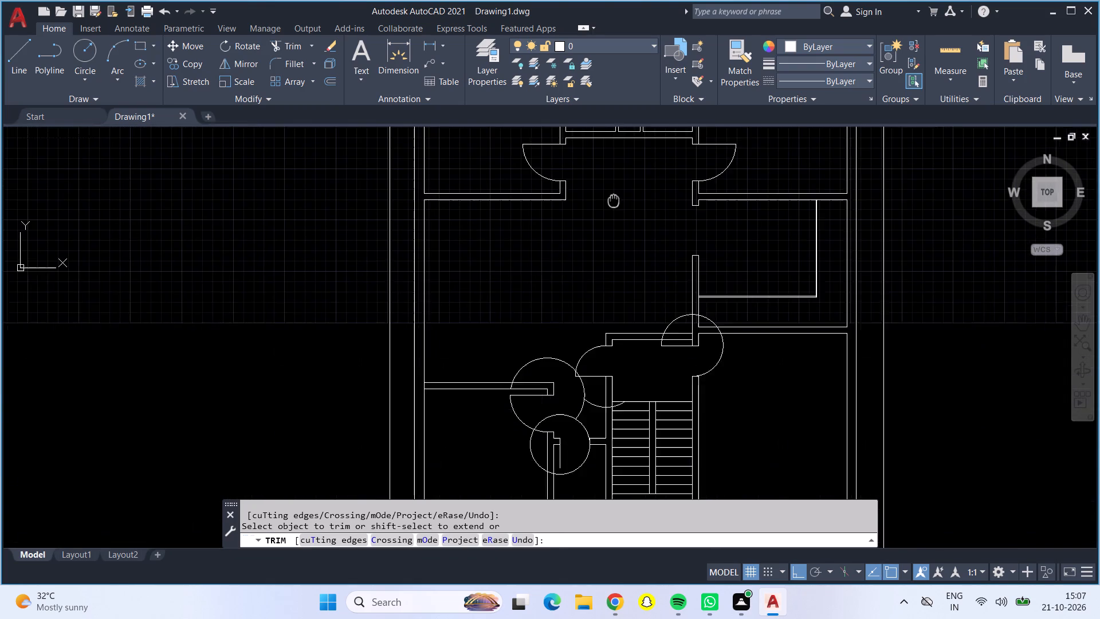
pyautogui.moveTo(614, 187); pyautogui.dragTo(617, 147, button='middle')
pyautogui.scroll(3, 677, 265)
pyautogui.click(685, 274)
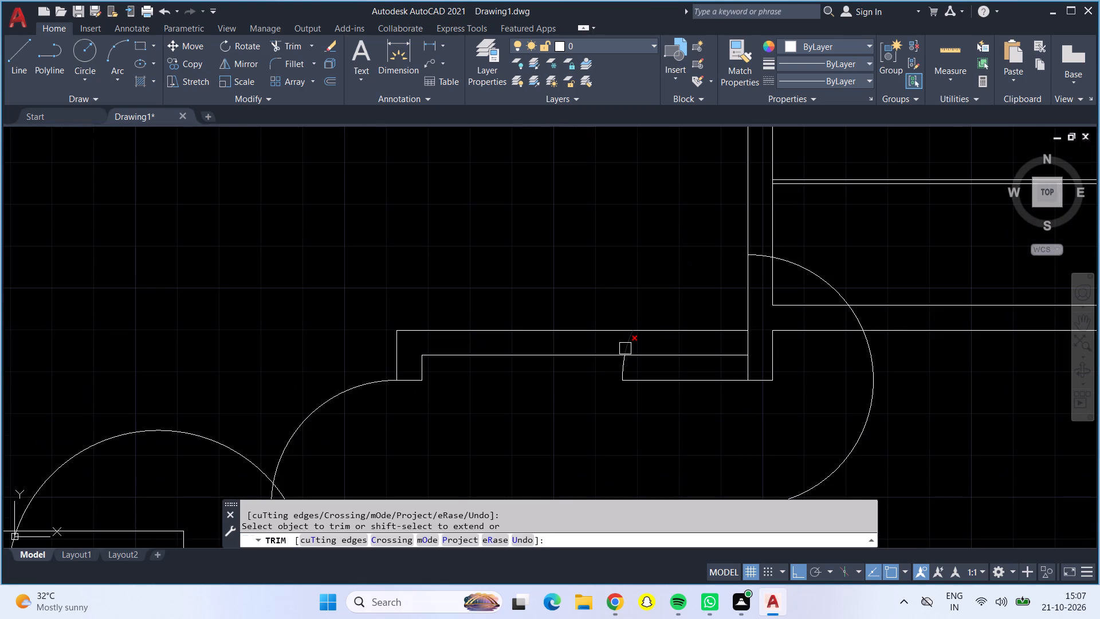
pyautogui.scroll(-1, 643, 354)
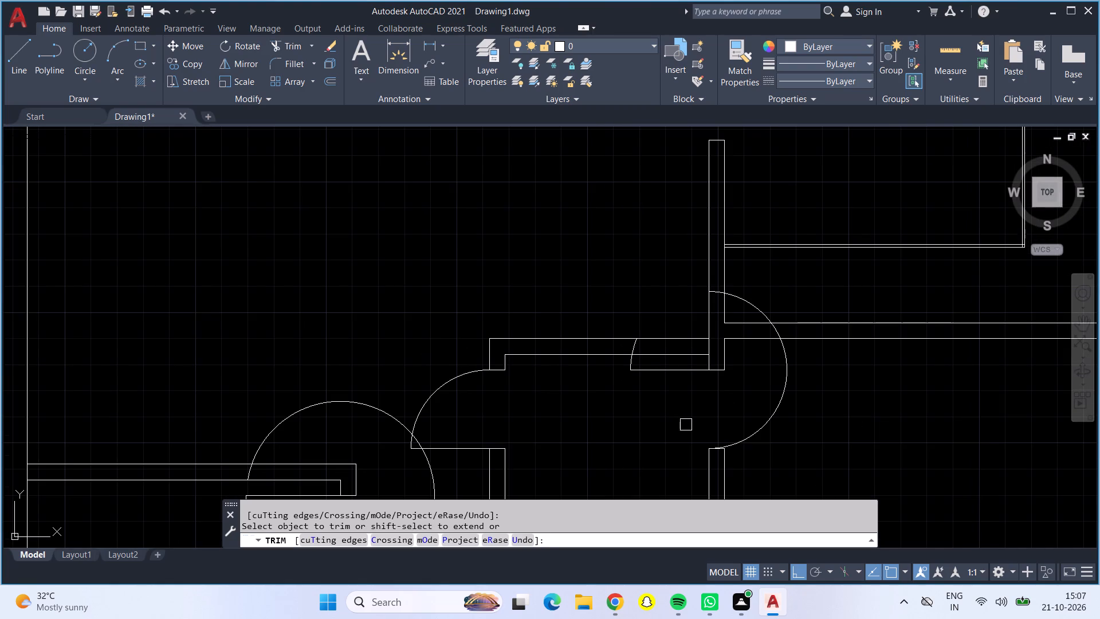
pyautogui.click(785, 383)
pyautogui.click(757, 301)
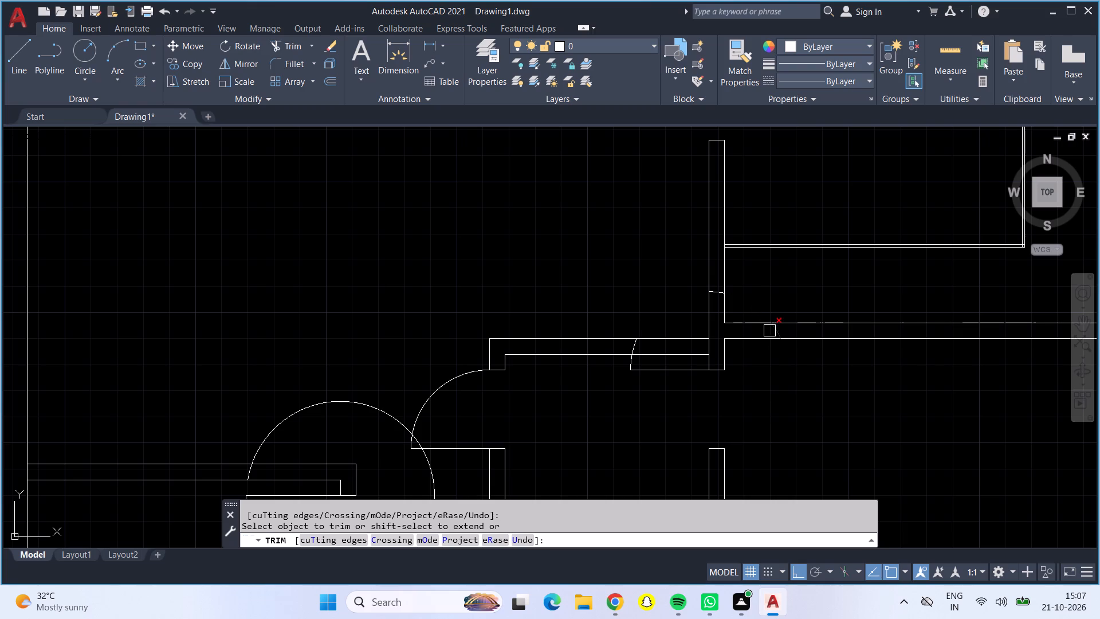
pyautogui.click(774, 331)
pyautogui.click(712, 288)
pyautogui.click(631, 358)
pyautogui.click(634, 348)
# Trim the overlapping door circles between the lower-left room and staircase lobby, reducing the lower-left room's circle to its lower-left quarter swing.
pyautogui.click(378, 402)
pyautogui.scroll(-1, 379, 399)
pyautogui.moveTo(379, 398); pyautogui.dragTo(384, 385, button='middle')
pyautogui.moveTo(406, 347); pyautogui.dragTo(433, 299, button='middle')
pyautogui.scroll(1, 438, 381)
pyautogui.click(438, 381)
pyautogui.click(448, 411)
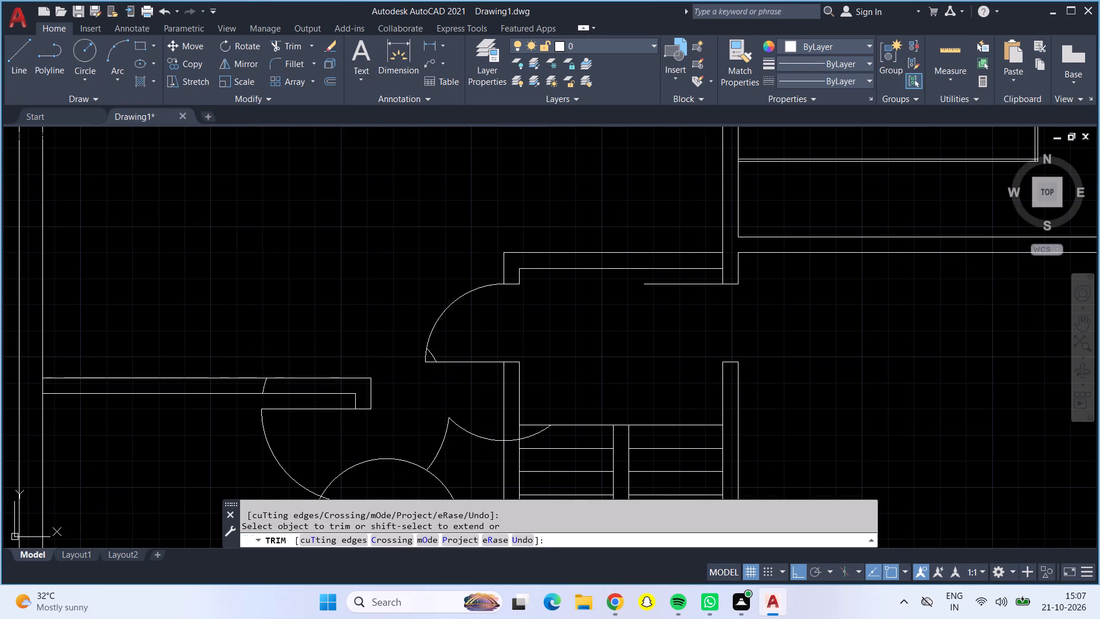
pyautogui.click(450, 426)
pyautogui.click(450, 428)
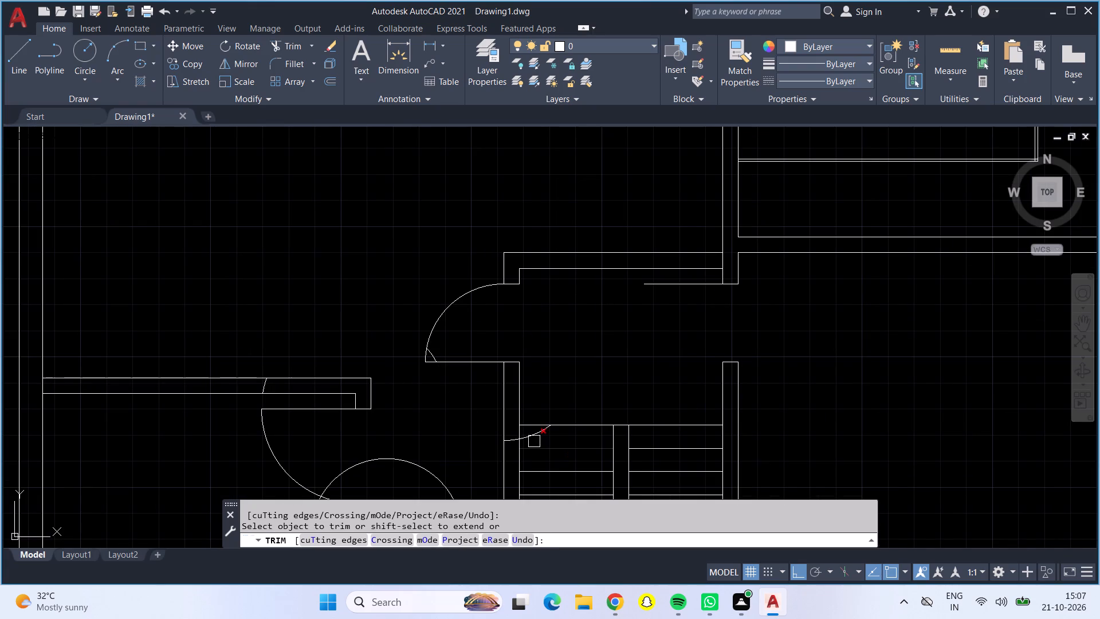
# Trim the leftover arc pieces across the staircase wall and steps, inside the lobby's left door swing, and across the lower-left room's top wall.
pyautogui.click(533, 440)
pyautogui.click(512, 440)
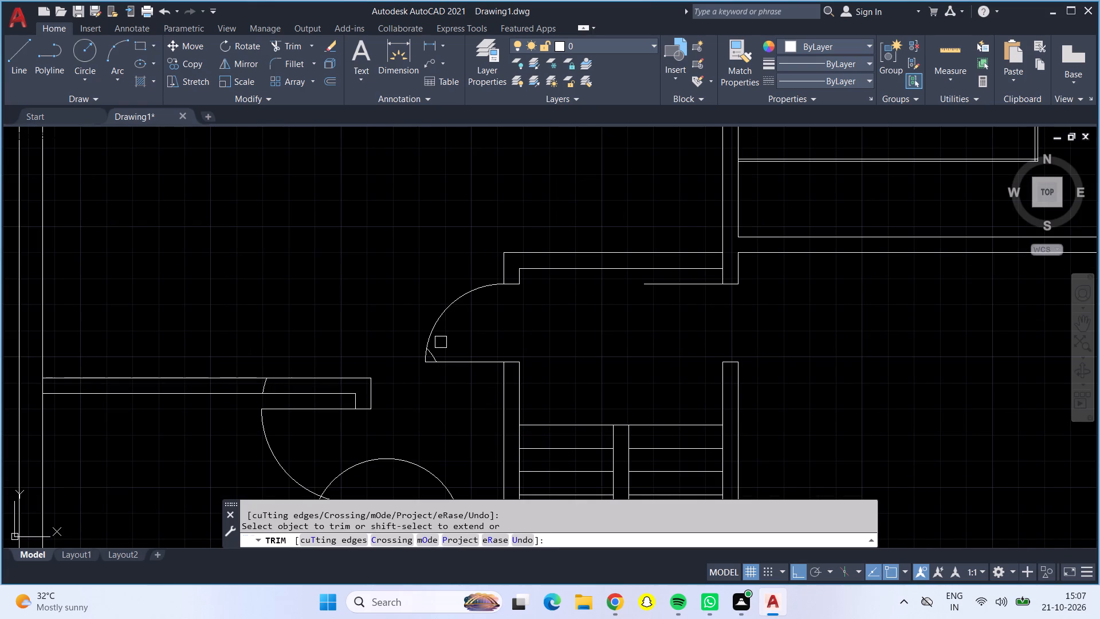
pyautogui.click(437, 352)
pyautogui.click(266, 383)
# Trim the door circle of the small room beside the staircase, keeping only the lower-right arc inside that room.
pyautogui.scroll(-1, 288, 433)
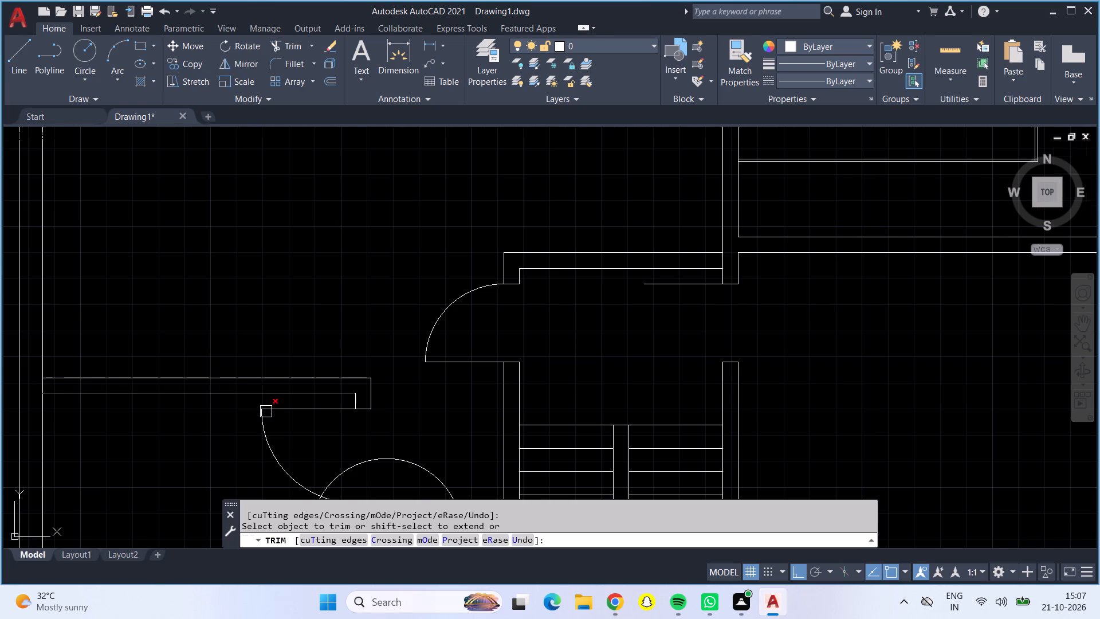
pyautogui.scroll(-1, 378, 430)
pyautogui.middleClick(378, 431)
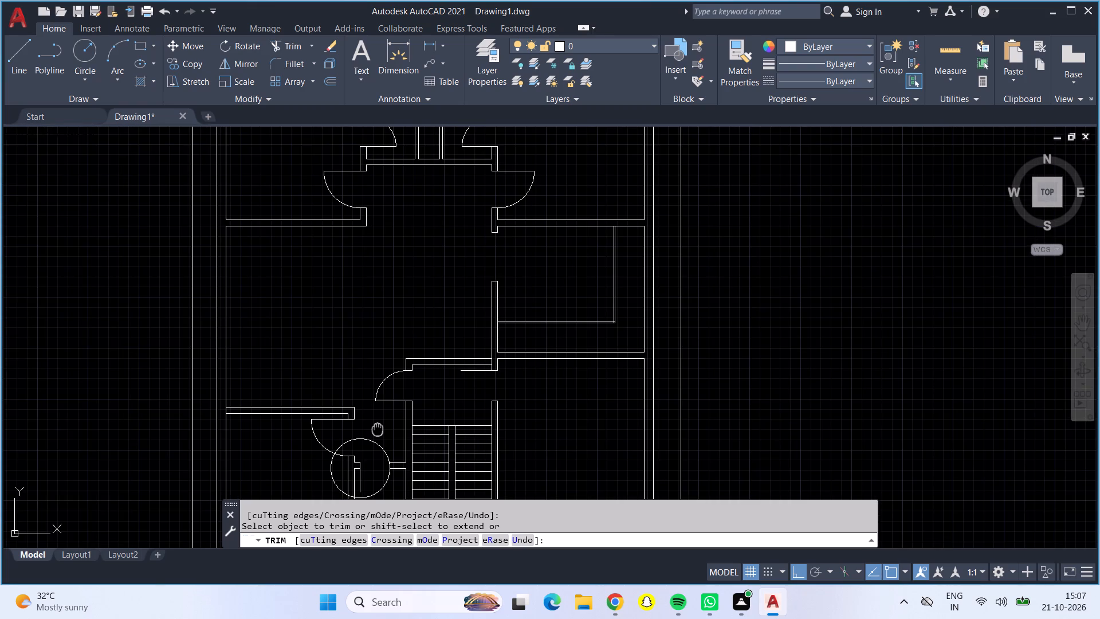
pyautogui.moveTo(371, 378); pyautogui.dragTo(371, 355, button='middle')
pyautogui.scroll(-1, 371, 350)
pyautogui.moveTo(371, 350); pyautogui.dragTo(374, 222, button='middle')
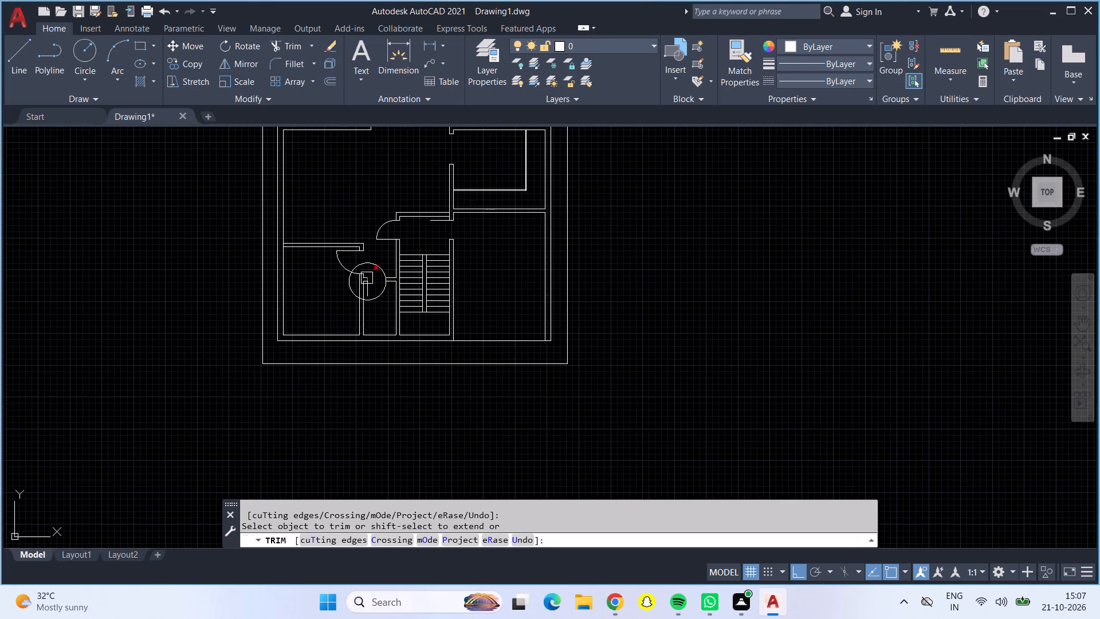
pyautogui.scroll(4, 367, 281)
pyautogui.click(243, 287)
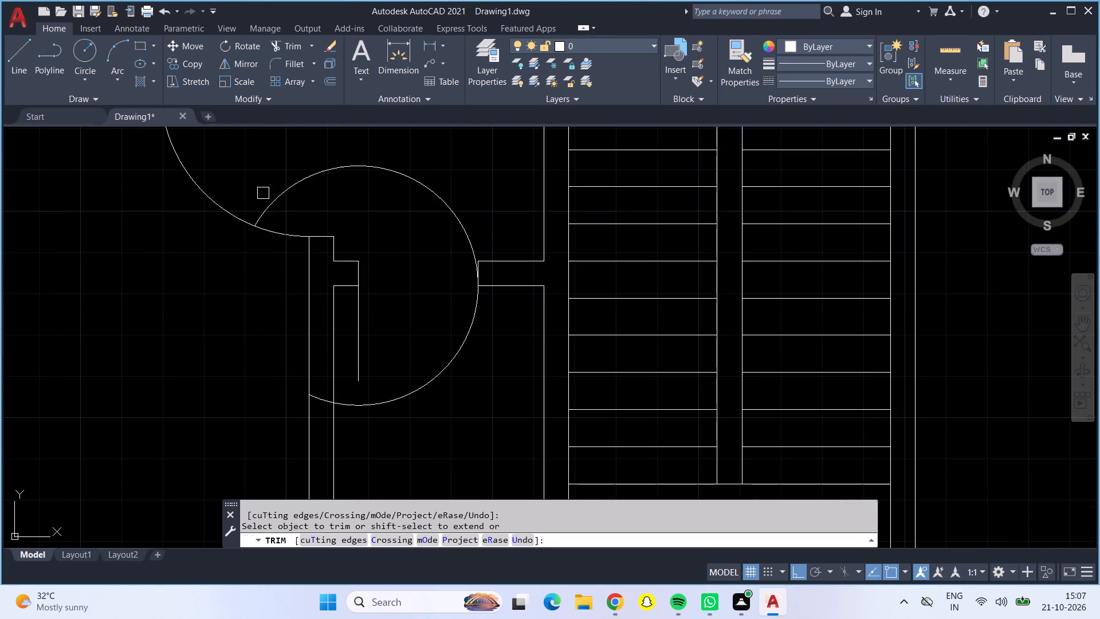
pyautogui.click(271, 195)
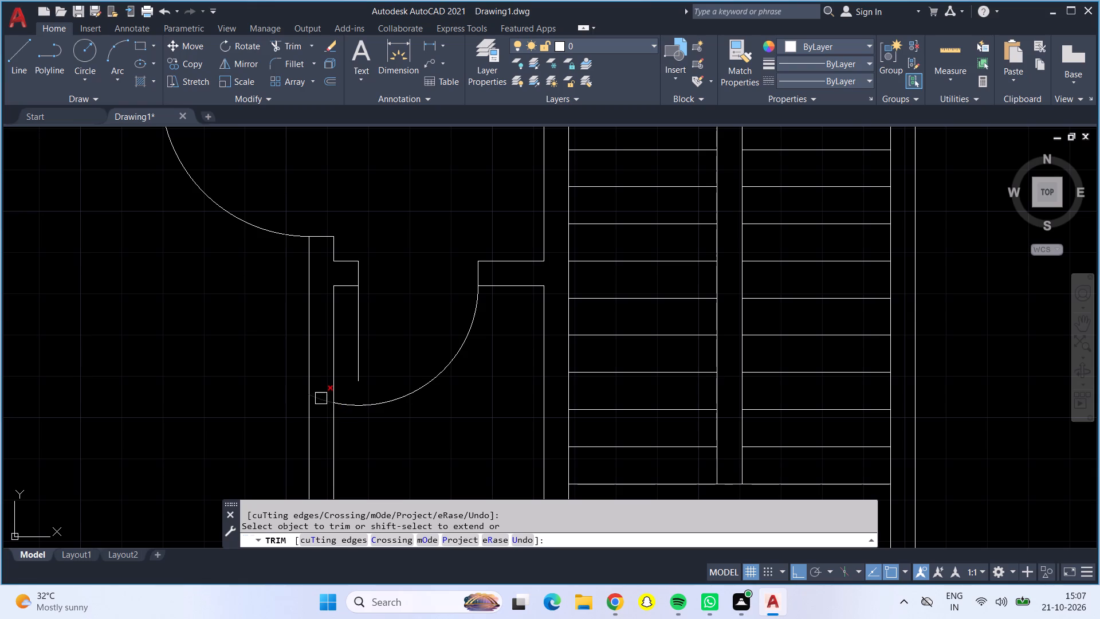
pyautogui.click(321, 397)
pyautogui.press('Escape')
# Stretch the lower end of the small room's door arc onto the lower end of its door leaf.
pyautogui.click(347, 400)
pyautogui.click(337, 410)
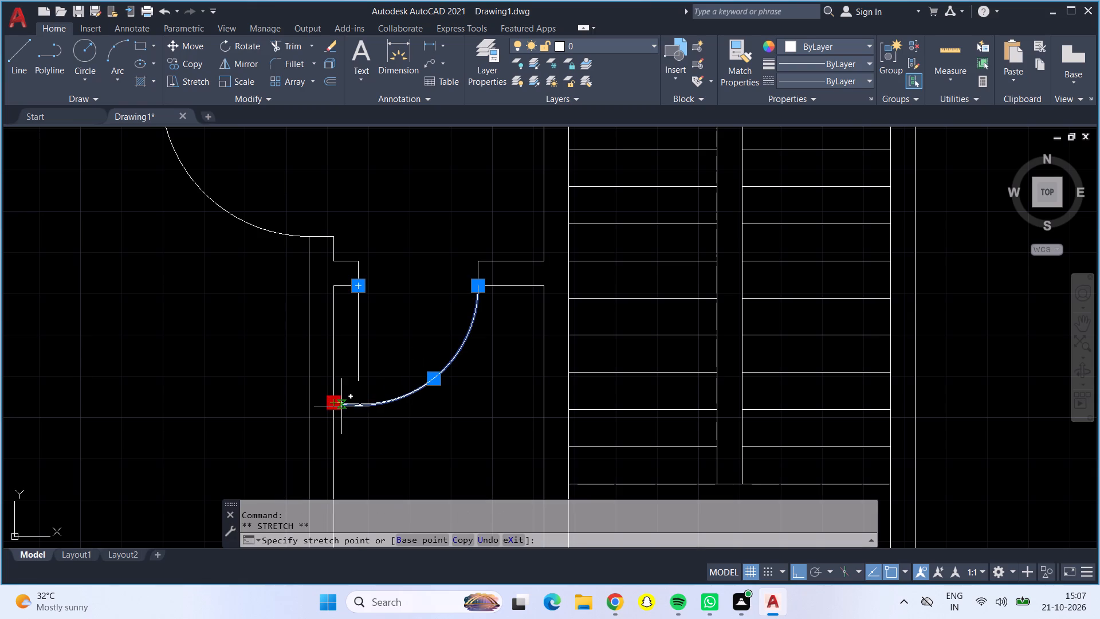
pyautogui.click(357, 383)
pyautogui.press('Escape')
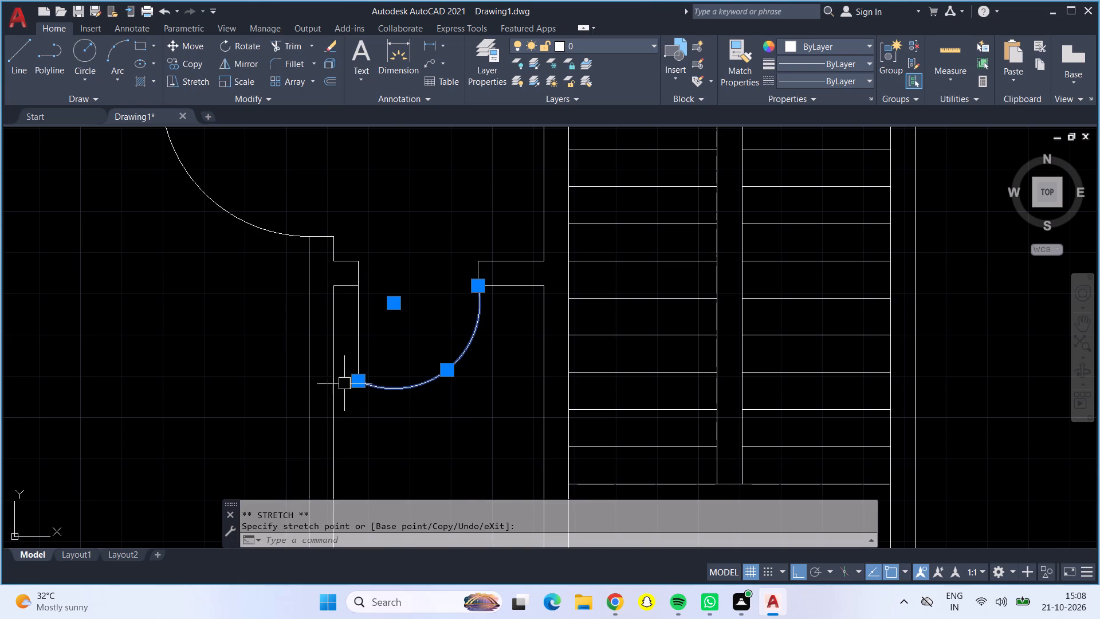
pyautogui.scroll(-1, 339, 382)
pyautogui.press('Escape')
pyautogui.press('Escape')
# Draw a circle at the staircase lobby's right door, centred on the leaf's hinge end, with its radius reaching the opposite jamb.
pyautogui.moveTo(362, 257); pyautogui.dragTo(378, 322, button='middle')
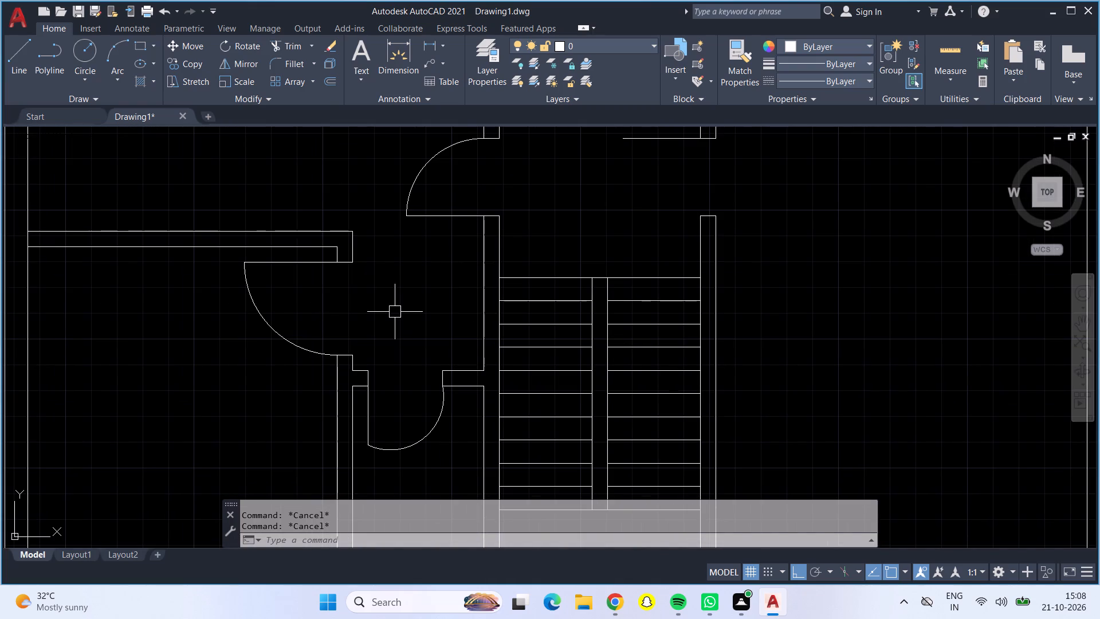
pyautogui.scroll(-1, 434, 315)
pyautogui.middleClick(434, 309)
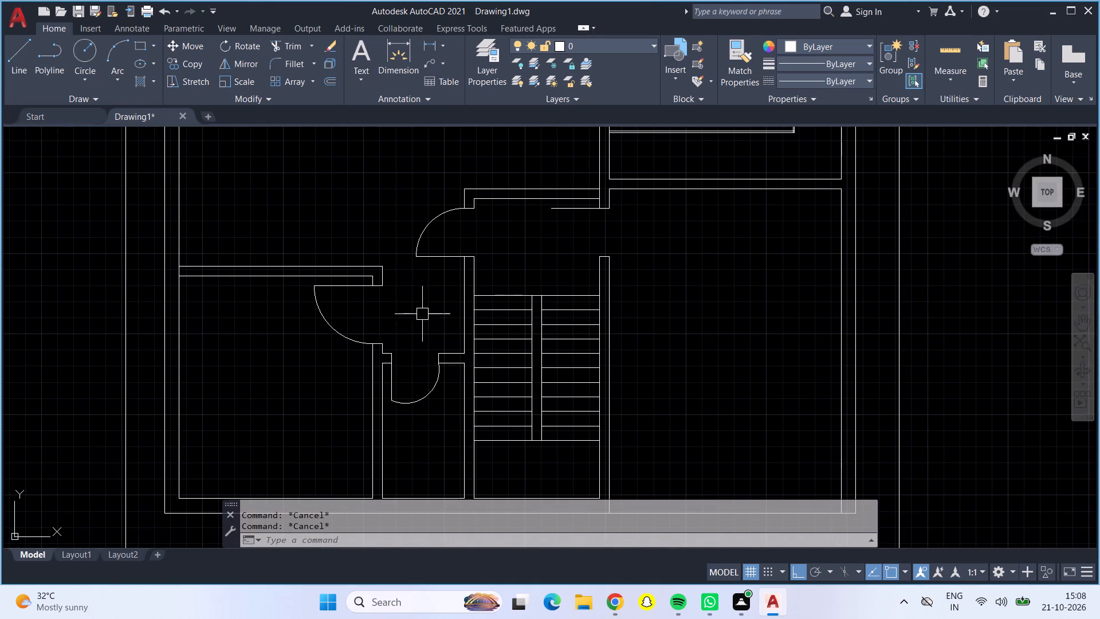
pyautogui.click(77, 54)
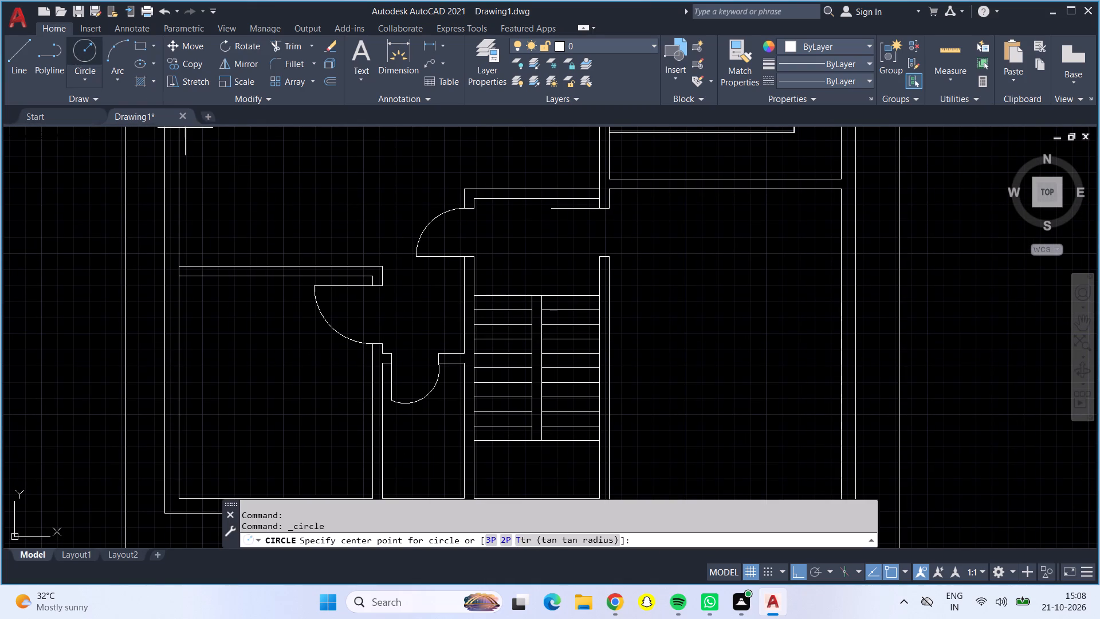
pyautogui.scroll(3, 605, 217)
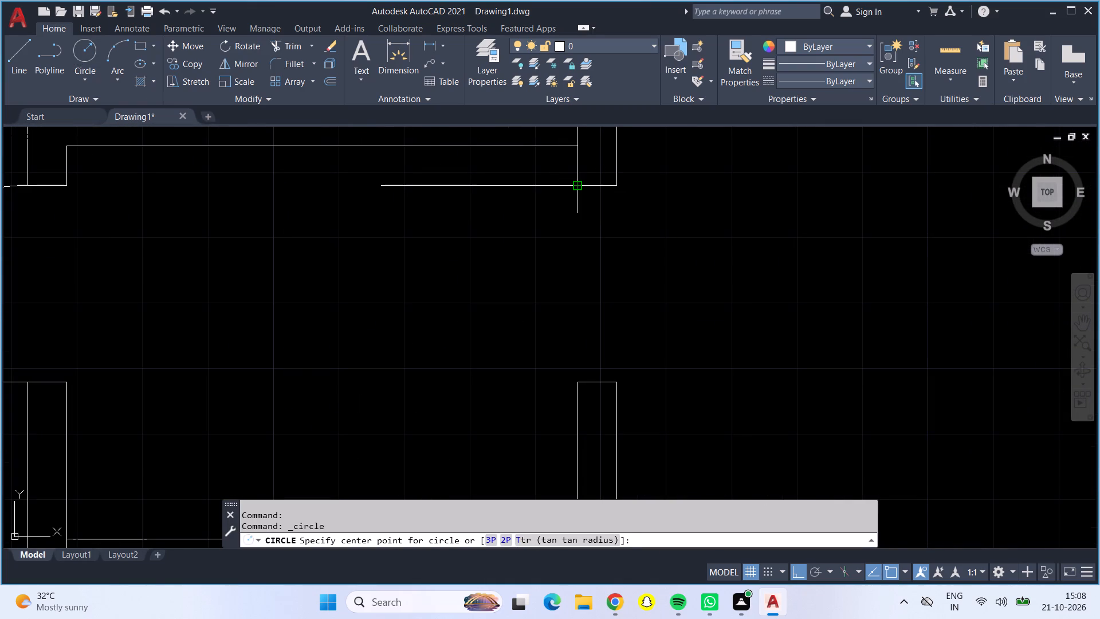
pyautogui.click(574, 187)
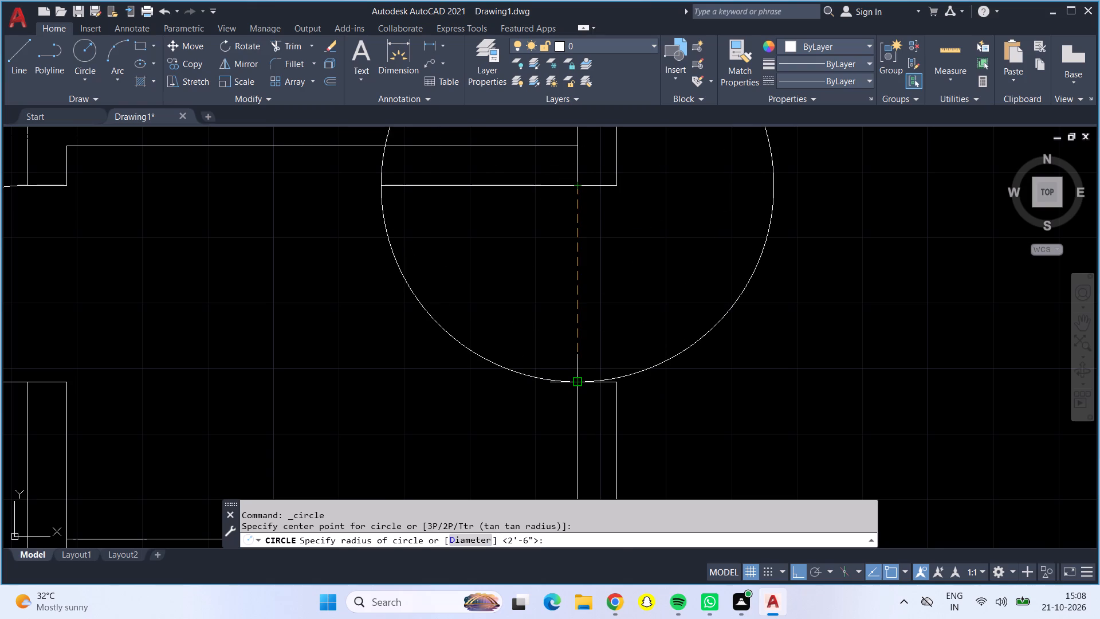
pyautogui.click(577, 382)
# Trim the lobby's right door circle and its leftovers across the walls, keeping only the lower-left quarter-circle swing.
pyautogui.scroll(-1, 583, 320)
pyautogui.moveTo(583, 314); pyautogui.dragTo(573, 377, button='middle')
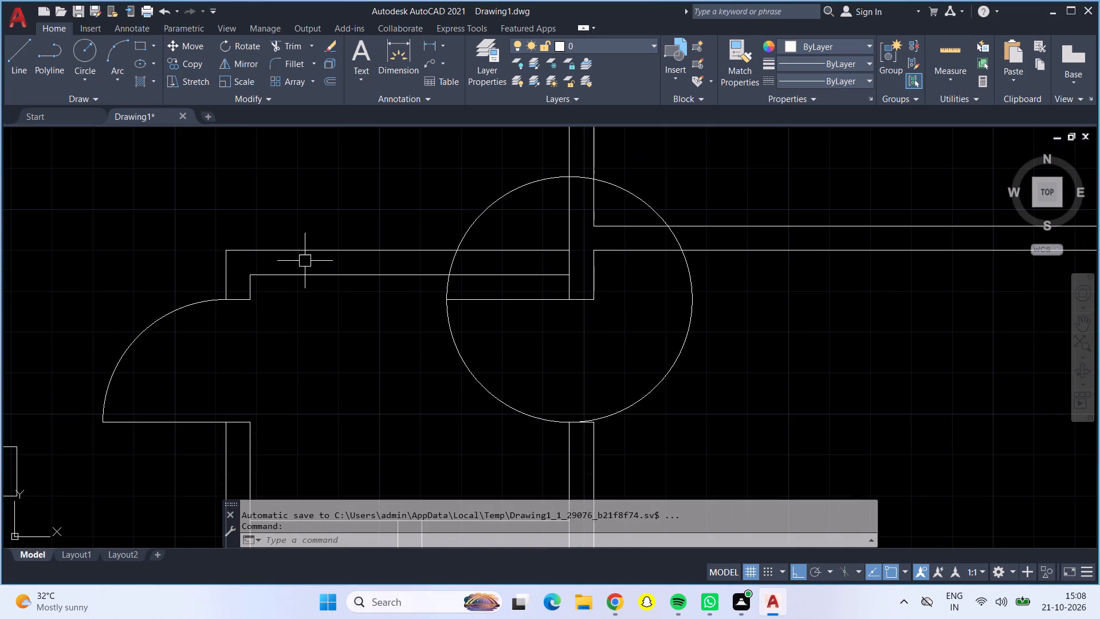
pyautogui.click(280, 50)
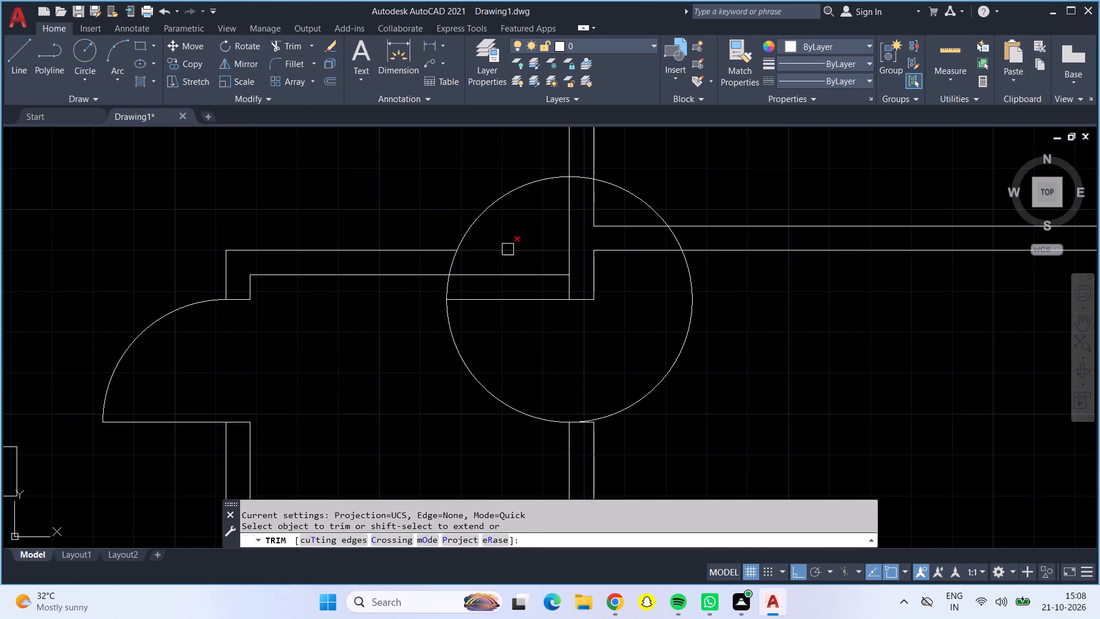
pyautogui.click(484, 206)
pyautogui.click(635, 197)
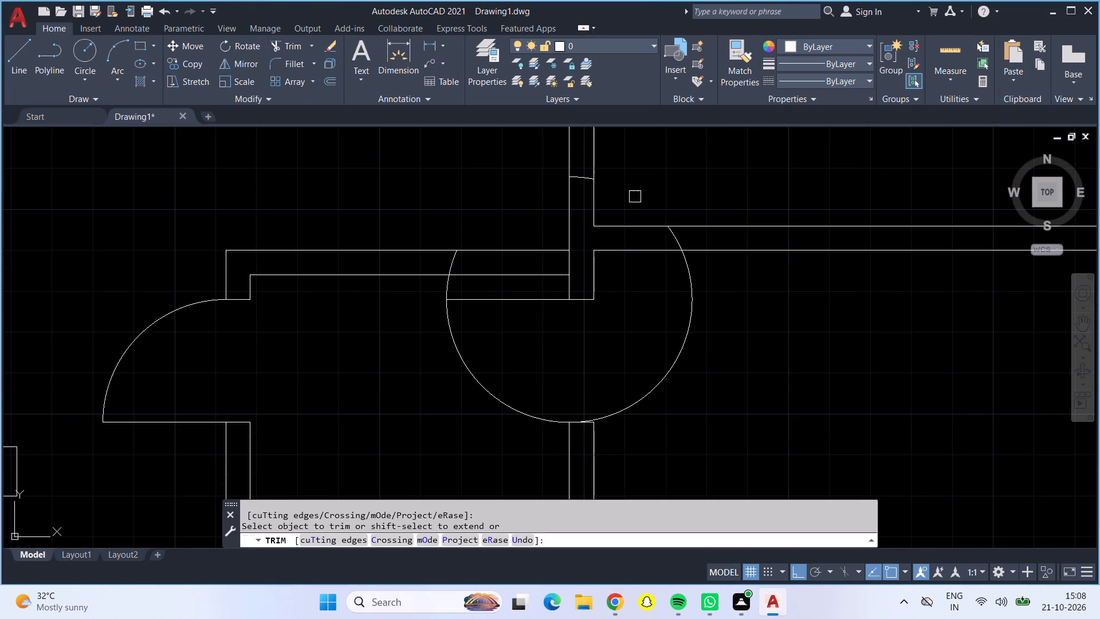
pyautogui.click(640, 397)
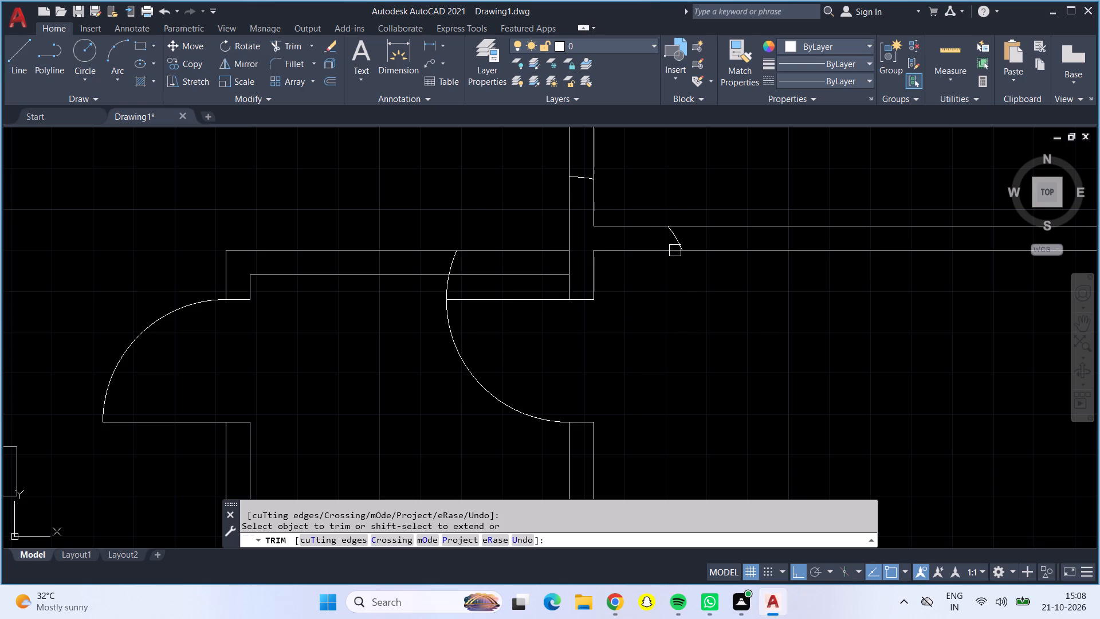
pyautogui.click(683, 238)
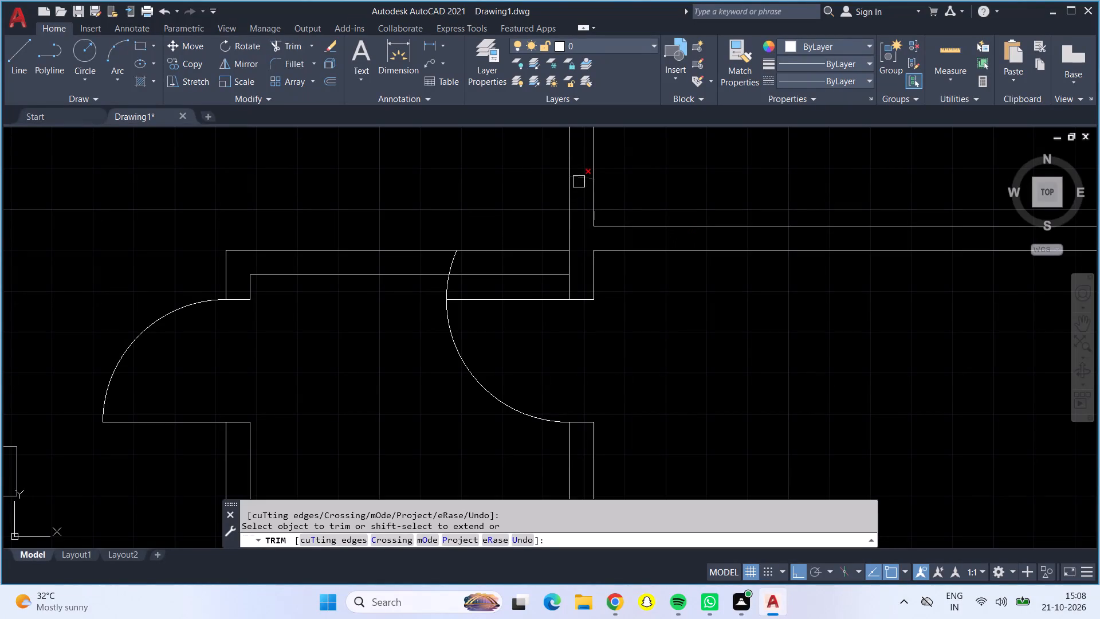
pyautogui.click(579, 182)
pyautogui.click(458, 257)
pyautogui.click(451, 276)
pyautogui.scroll(-1, 425, 267)
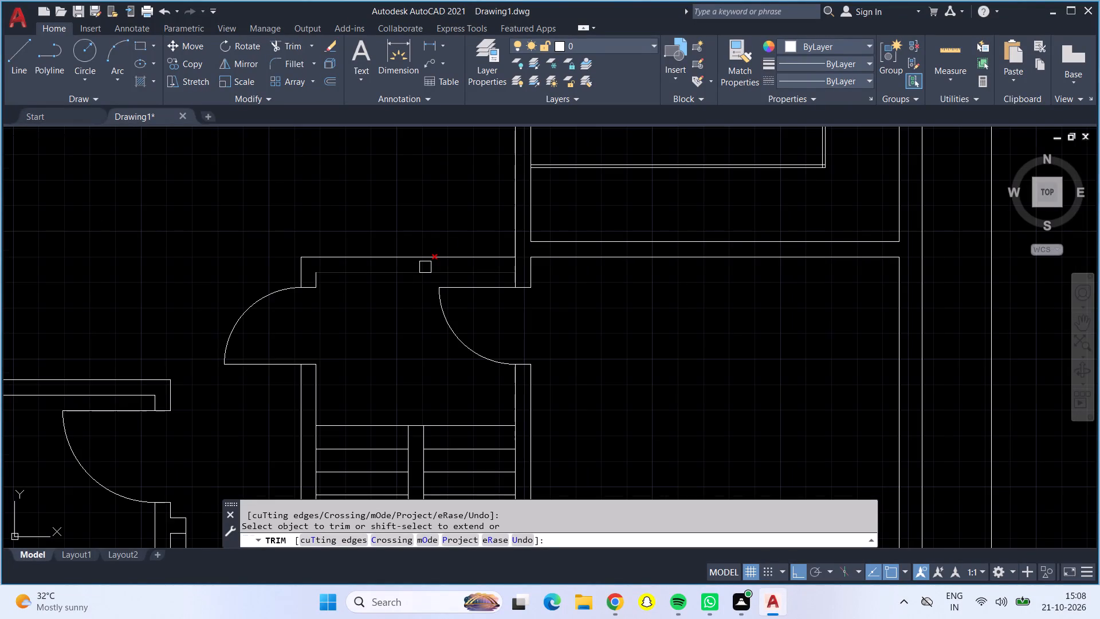
pyautogui.press('Escape')
# Offset the lobby's right door swing arc, leaf and both jamb edges 2" inward into the opening.
pyautogui.press('o')
pyautogui.press('Return')
pyautogui.press('2')
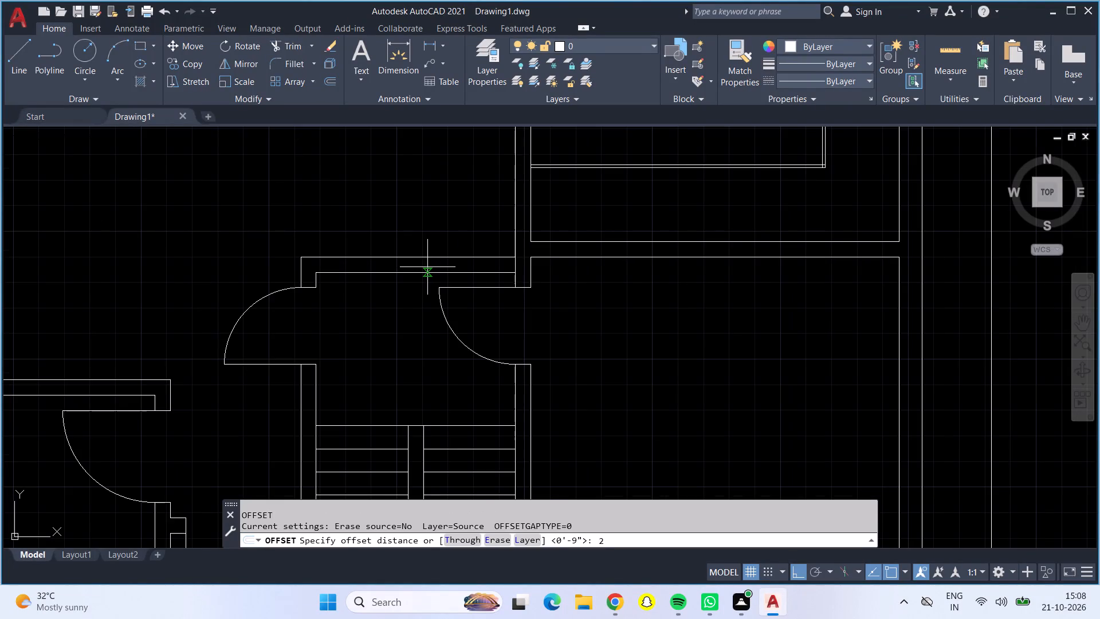
pyautogui.hotkey('shift', '"')
pyautogui.press('Return')
pyautogui.click(463, 344)
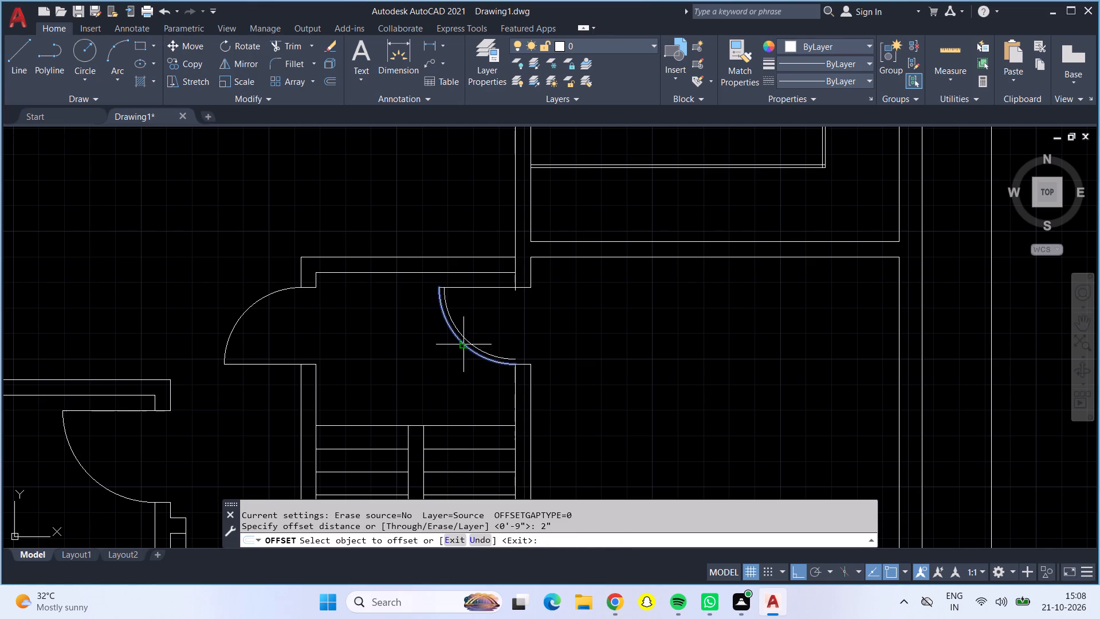
pyautogui.click(501, 329)
pyautogui.click(484, 288)
pyautogui.click(490, 328)
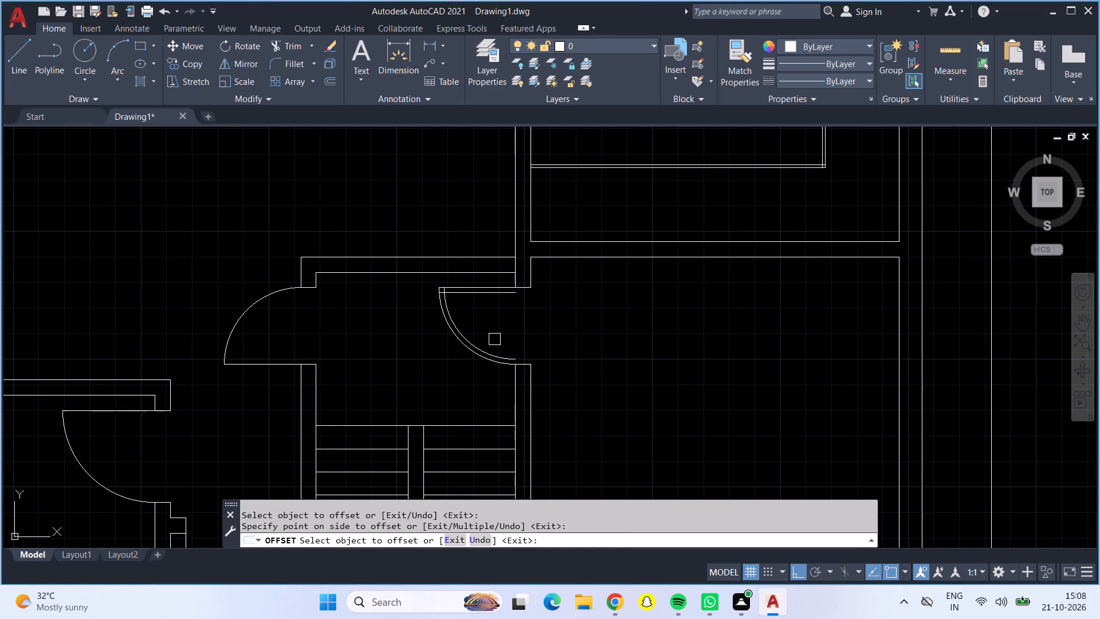
pyautogui.click(529, 363)
pyautogui.click(529, 342)
pyautogui.click(525, 292)
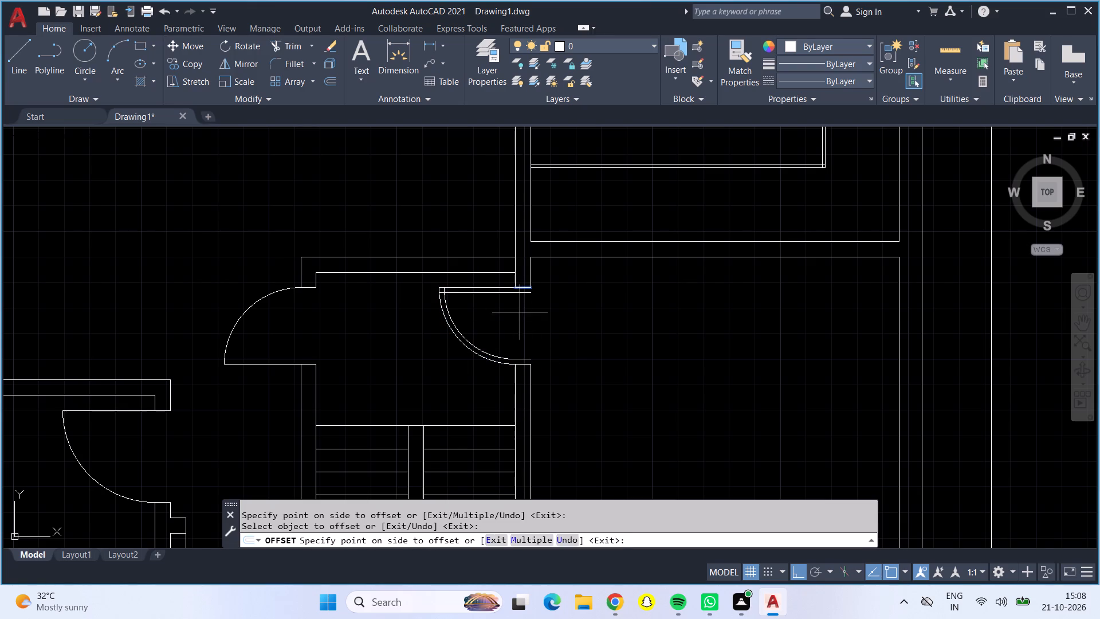
pyautogui.click(520, 312)
# Offset the lobby's left door leaf and both jamb edges 2" into the opening, and its swing arc 2" to both sides.
pyautogui.click(307, 284)
pyautogui.click(312, 335)
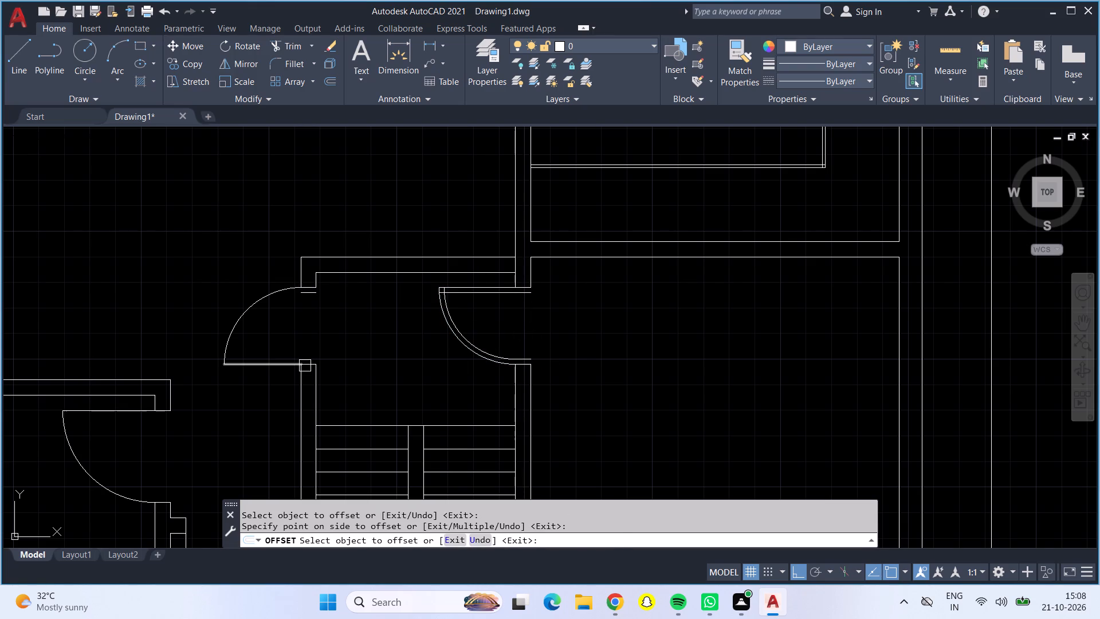
pyautogui.click(305, 366)
pyautogui.click(325, 292)
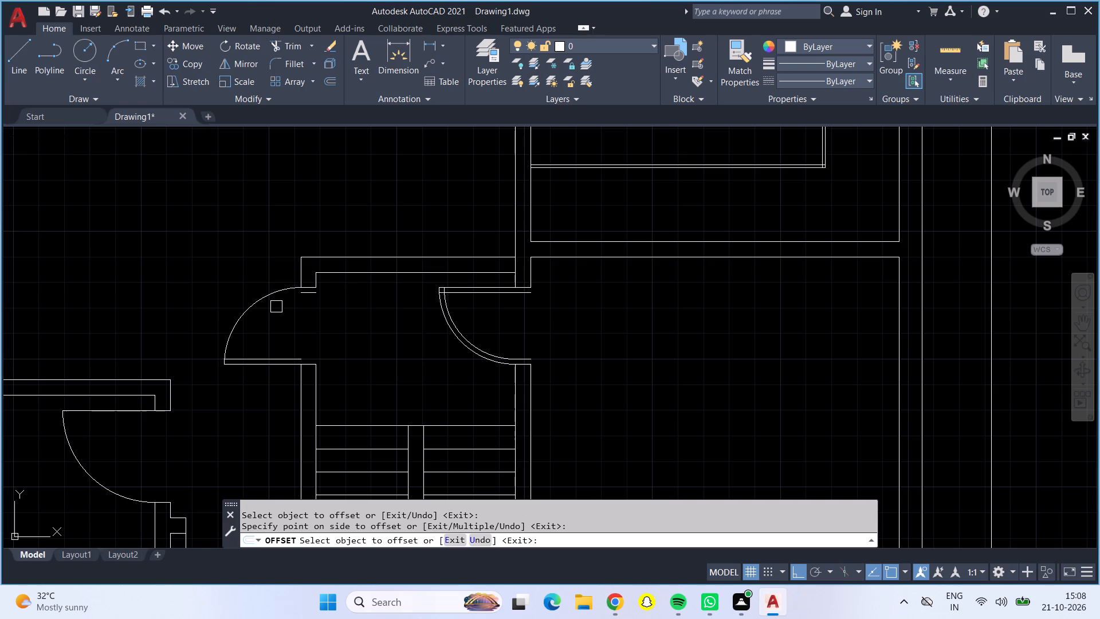
pyautogui.click(270, 293)
pyautogui.click(275, 301)
pyautogui.click(266, 296)
pyautogui.click(280, 326)
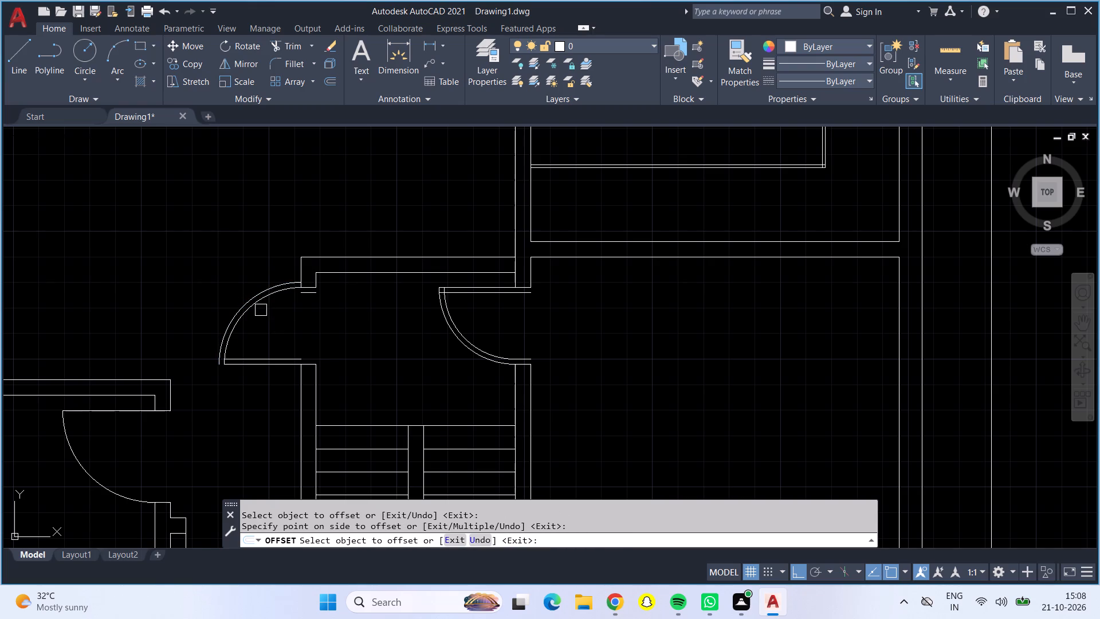
pyautogui.click(262, 303)
pyautogui.click(274, 311)
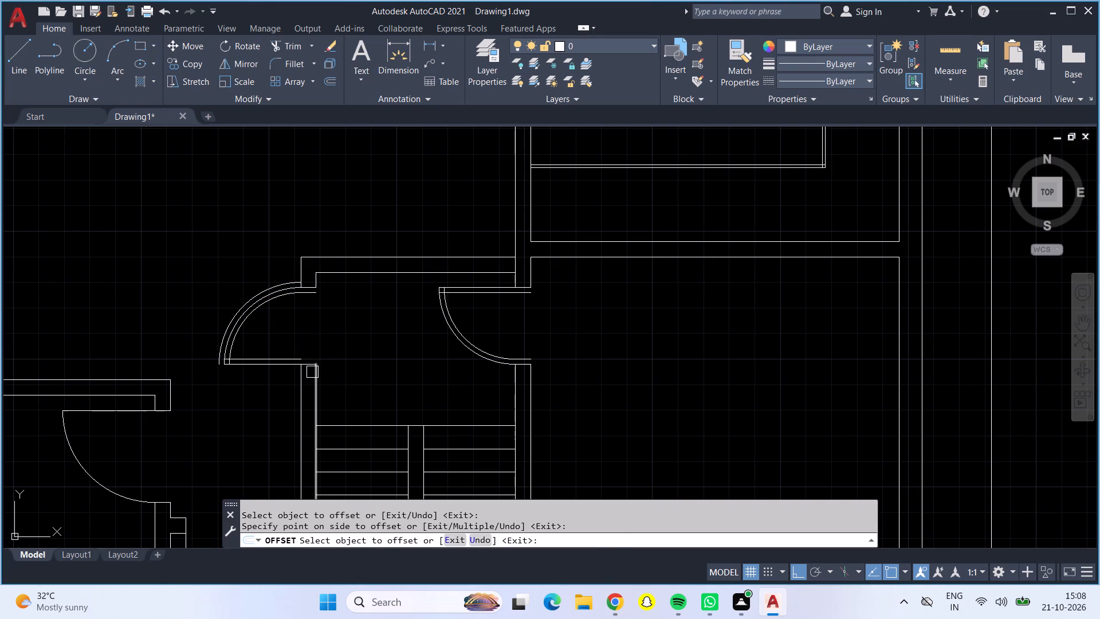
pyautogui.click(311, 362)
pyautogui.click(312, 337)
pyautogui.scroll(-1, 200, 388)
pyautogui.scroll(2, 172, 409)
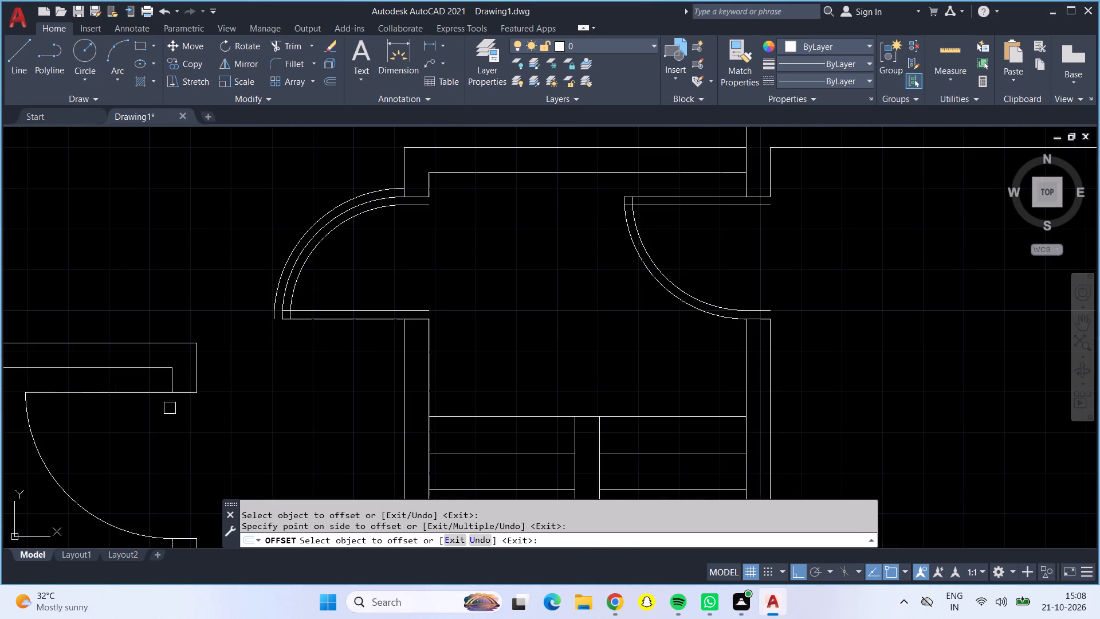
# Offset the lower-left room door's leaf, swing arc and both jamb edges 2" inward into the opening.
pyautogui.click(156, 394)
pyautogui.click(168, 446)
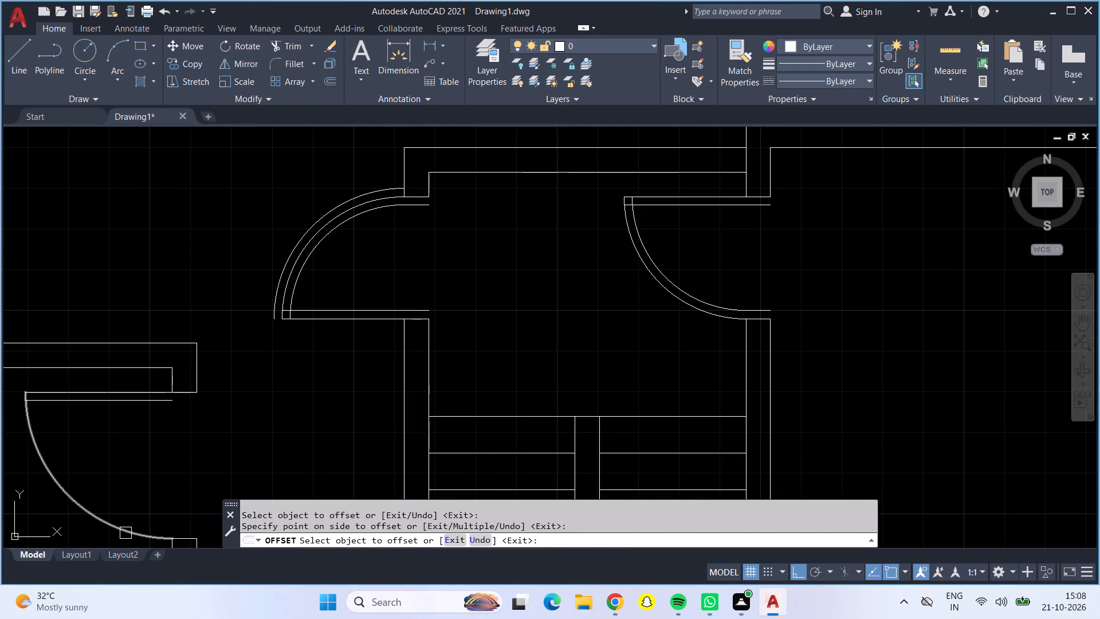
pyautogui.moveTo(125, 532); pyautogui.dragTo(129, 519)
pyautogui.click(167, 440)
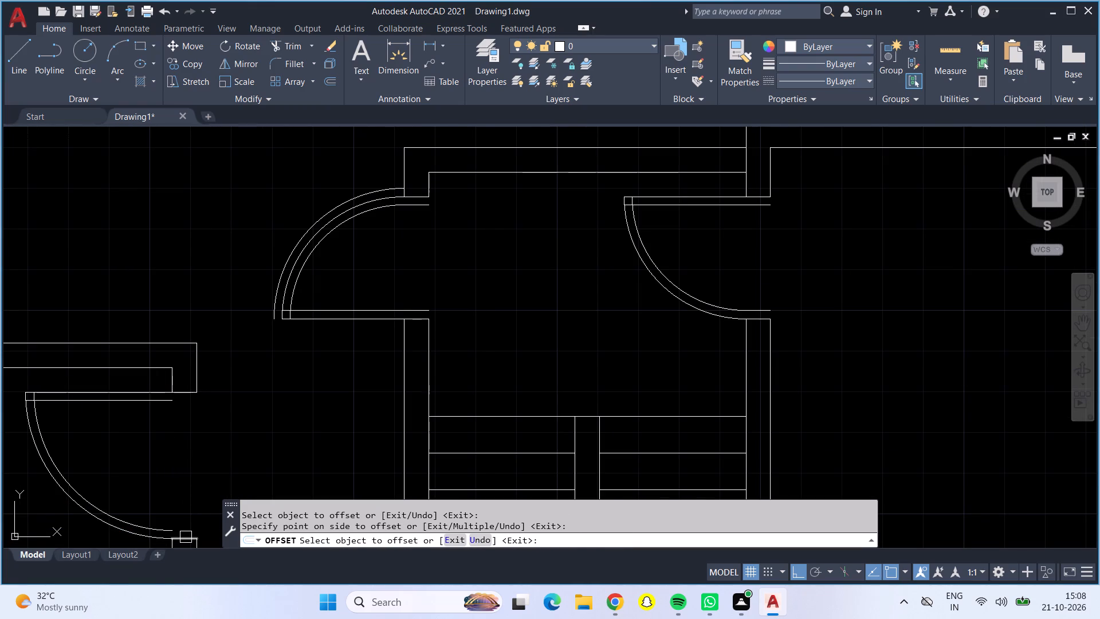
pyautogui.moveTo(186, 537); pyautogui.dragTo(186, 518)
pyautogui.click(187, 463)
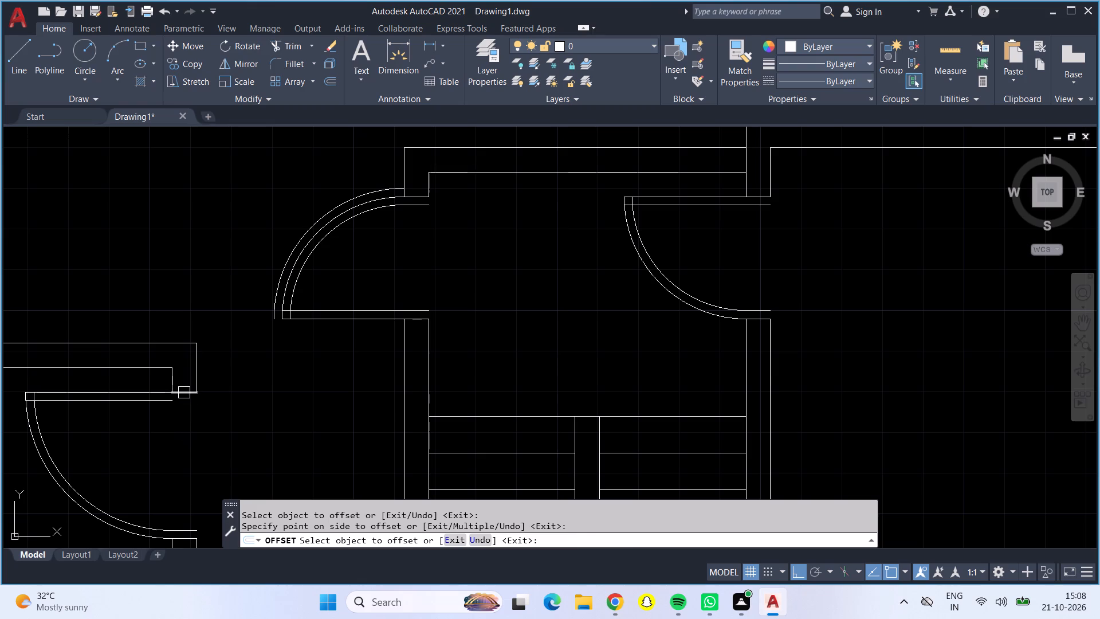
pyautogui.click(184, 393)
pyautogui.click(184, 439)
# Offset the leaf line, swing arc and opposite jamb edge of the small downward-swinging door beside the staircase 2" inward.
pyautogui.scroll(-2, 192, 434)
pyautogui.scroll(-1, 404, 389)
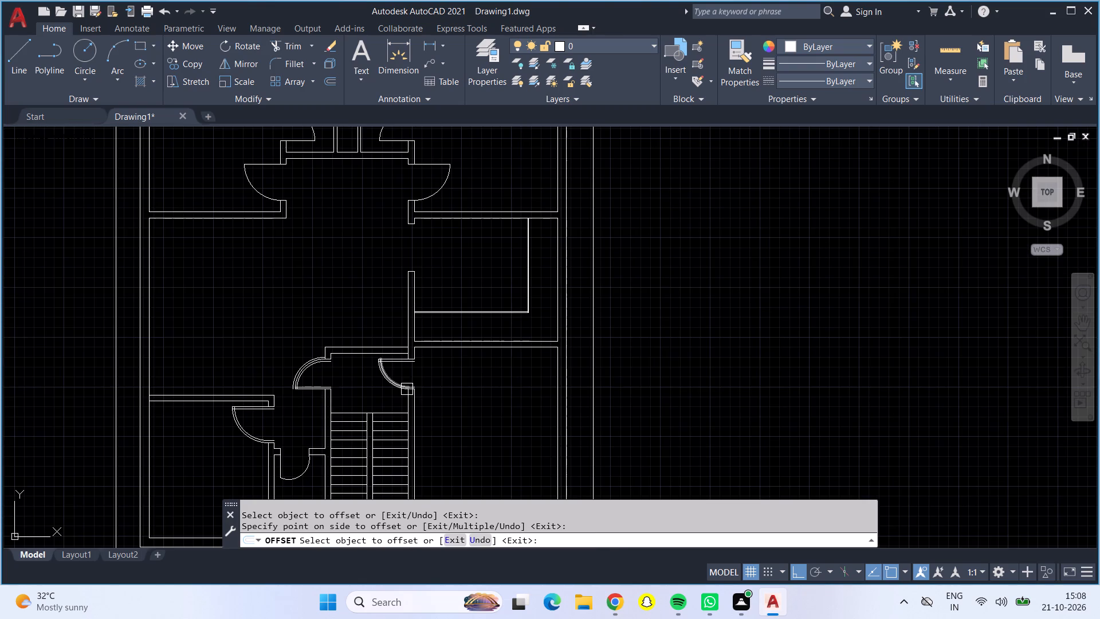
pyautogui.scroll(3, 291, 465)
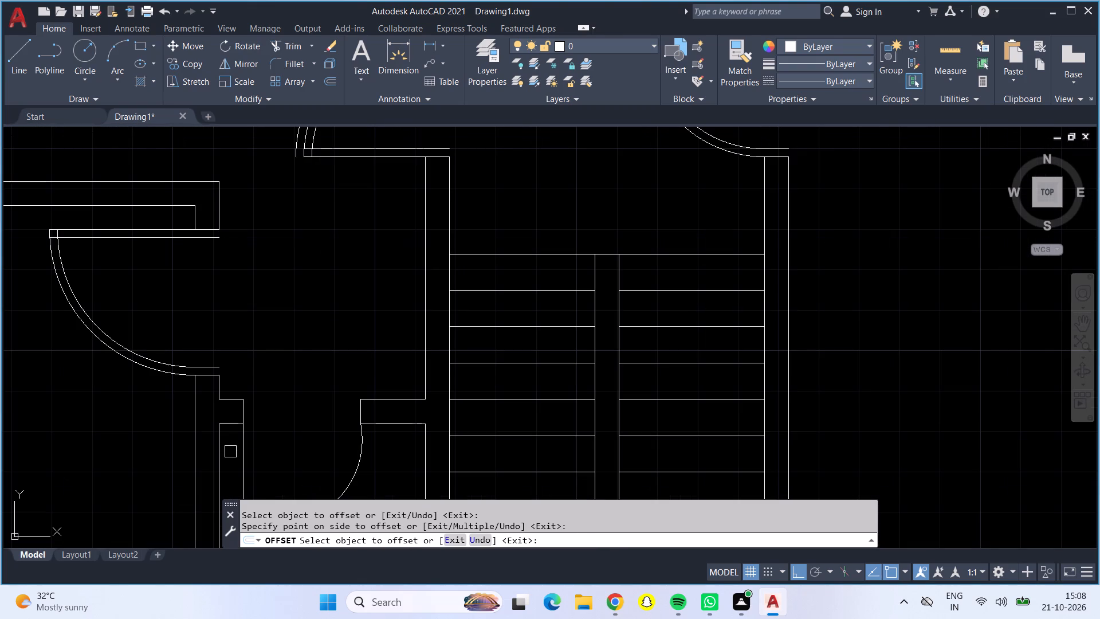
pyautogui.click(240, 460)
pyautogui.click(292, 469)
pyautogui.click(355, 479)
pyautogui.click(305, 453)
pyautogui.click(362, 406)
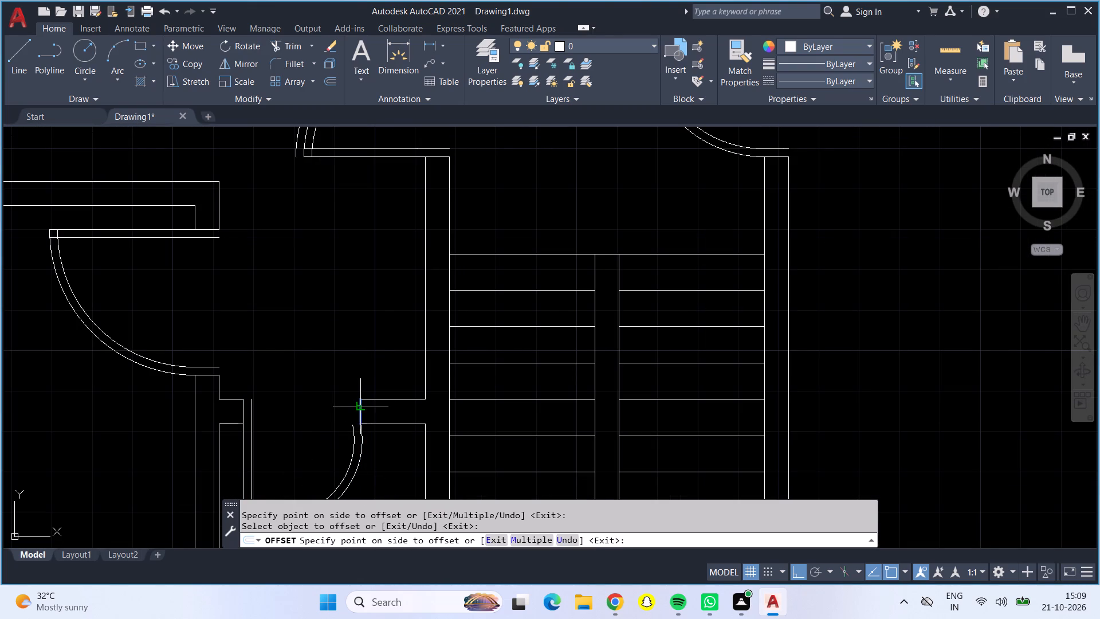
pyautogui.click(348, 404)
# Offset the leaves and swing arcs of the top-right small room door and the right bedroom door below it 2" inward.
pyautogui.scroll(-3, 345, 401)
pyautogui.scroll(-1, 382, 194)
pyautogui.moveTo(382, 194); pyautogui.dragTo(402, 438, button='middle')
pyautogui.scroll(3, 407, 379)
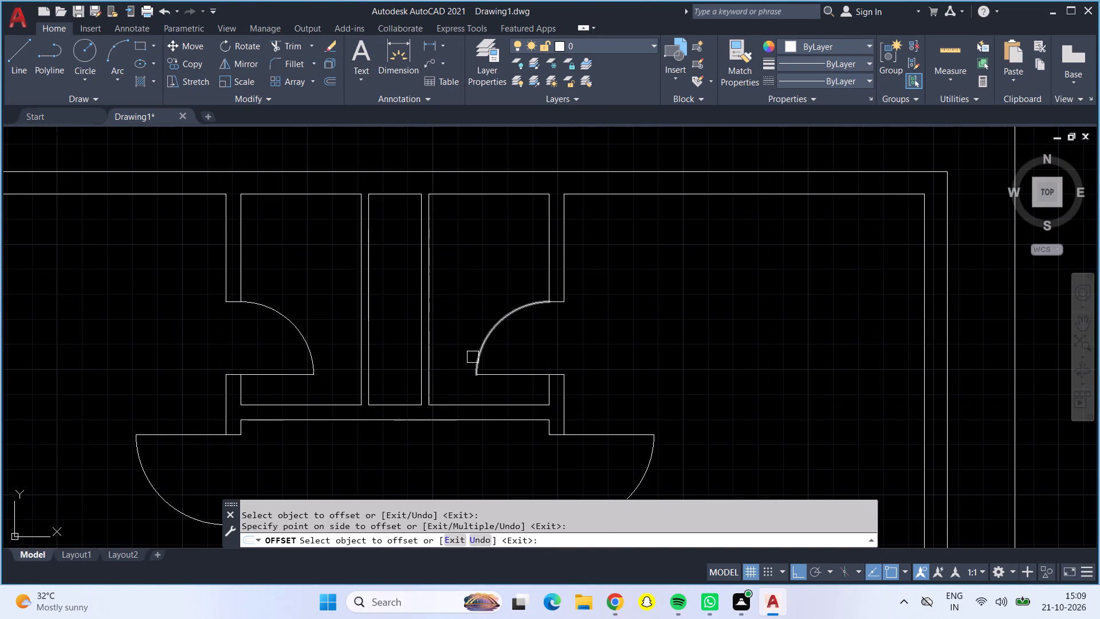
pyautogui.click(522, 311)
pyautogui.click(536, 358)
pyautogui.click(527, 375)
pyautogui.click(520, 333)
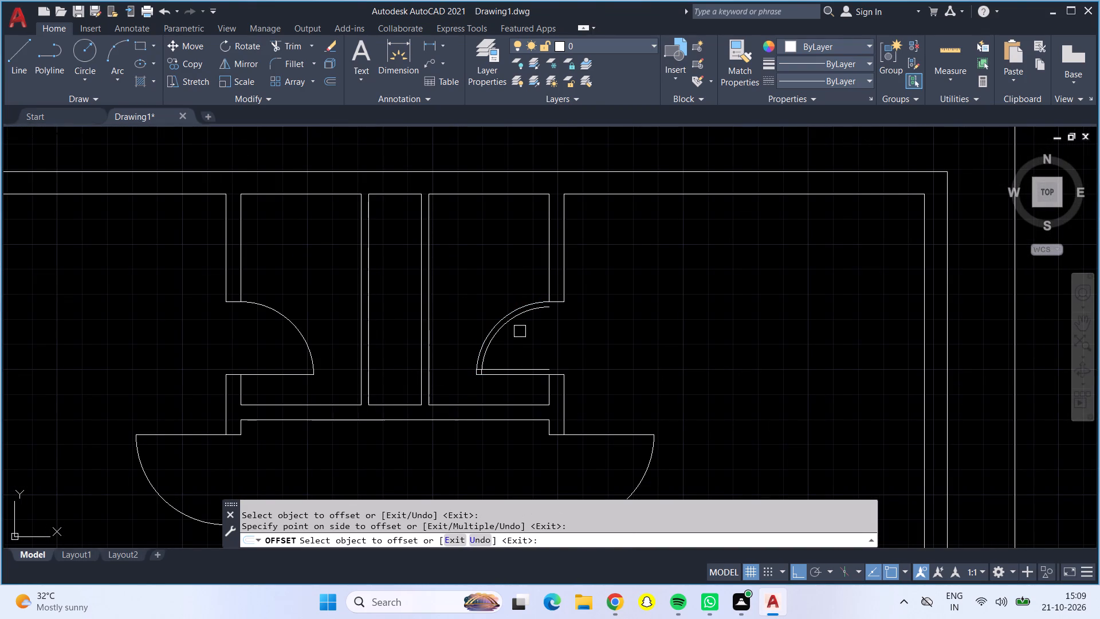
pyautogui.moveTo(589, 437); pyautogui.dragTo(583, 444)
pyautogui.click(565, 483)
pyautogui.moveTo(640, 482); pyautogui.dragTo(626, 481)
pyautogui.click(587, 479)
# Offset both jamb edges of the top-right small room door 2" into the opening.
pyautogui.click(558, 301)
pyautogui.click(559, 340)
pyautogui.click(559, 373)
pyautogui.click(557, 355)
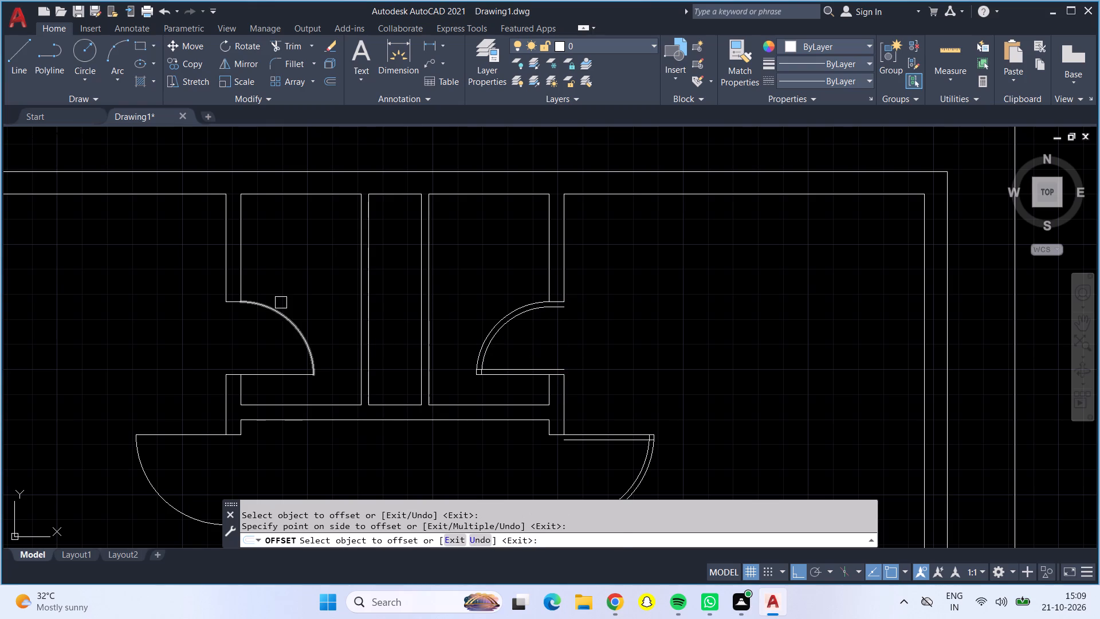
# Offset the top-left small room door's swing arc, leaf and both jamb edges 2" inward into the opening.
pyautogui.click(280, 316)
pyautogui.click(274, 327)
pyautogui.click(258, 377)
pyautogui.click(266, 348)
pyautogui.click(226, 377)
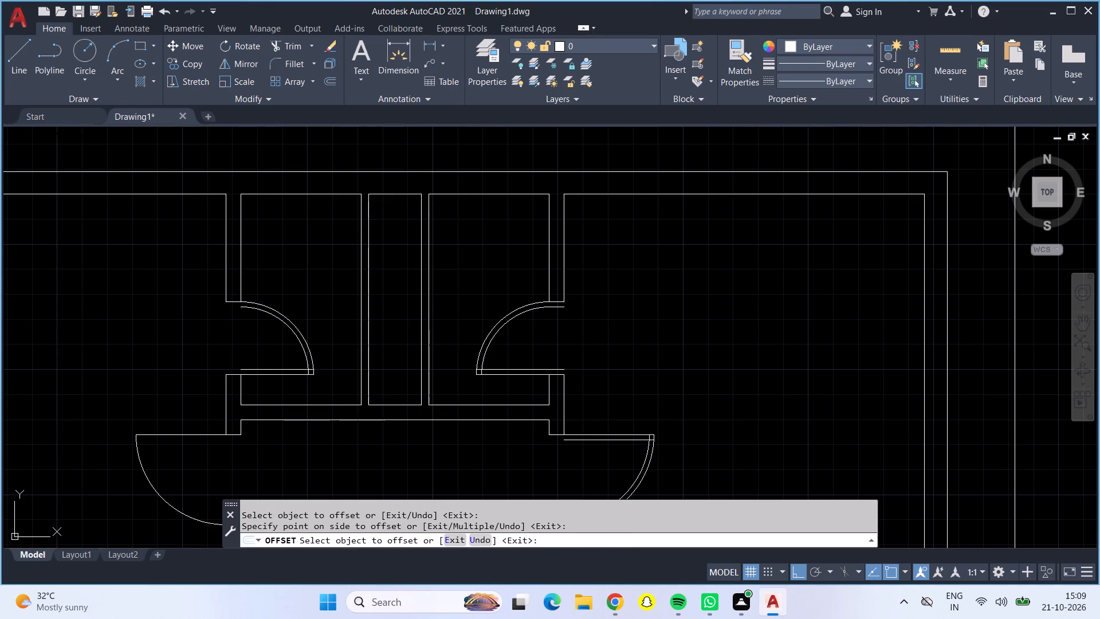
pyautogui.click(237, 322)
pyautogui.click(230, 296)
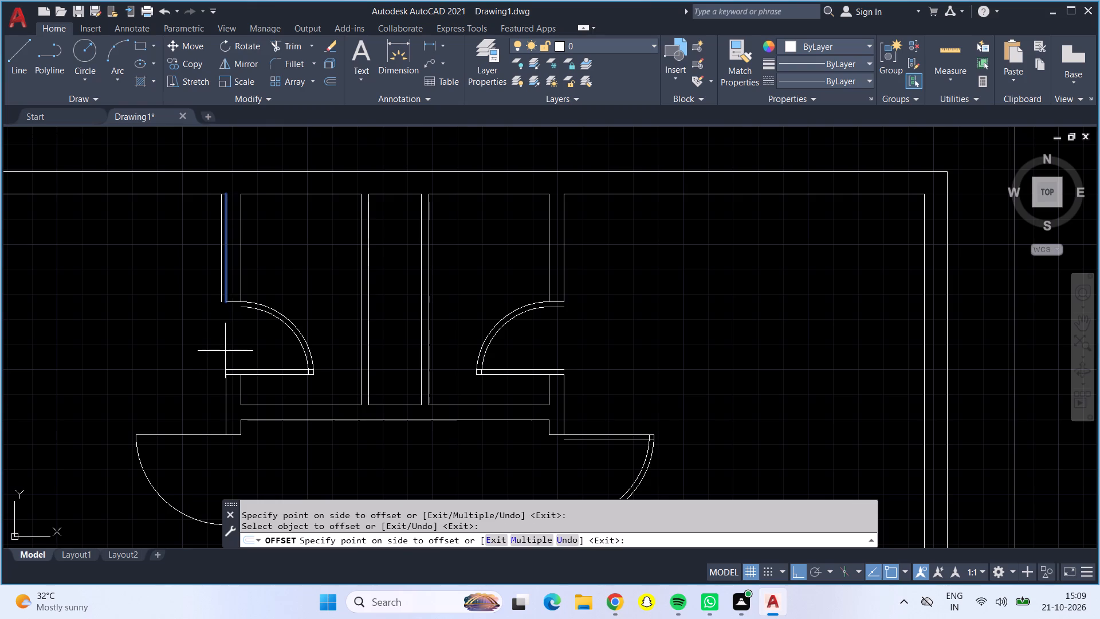
pyautogui.click(221, 348)
pyautogui.click(228, 303)
pyautogui.click(228, 342)
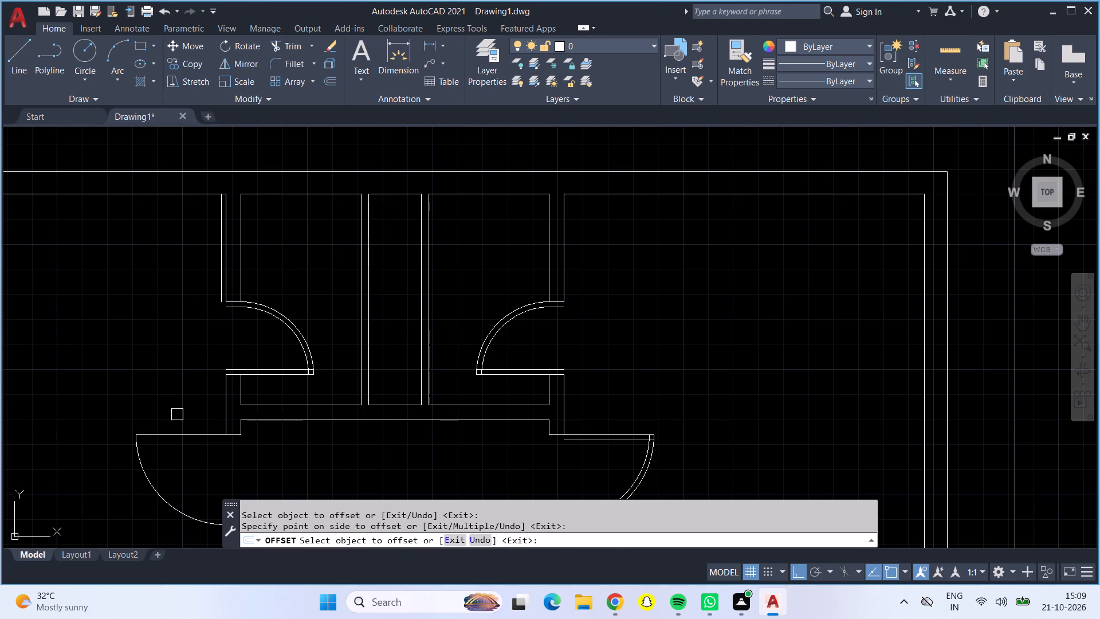
# Offset the left bedroom door's leaf, swing arc and upper jamb edge 2" inward.
pyautogui.click(182, 434)
pyautogui.click(184, 467)
pyautogui.click(176, 511)
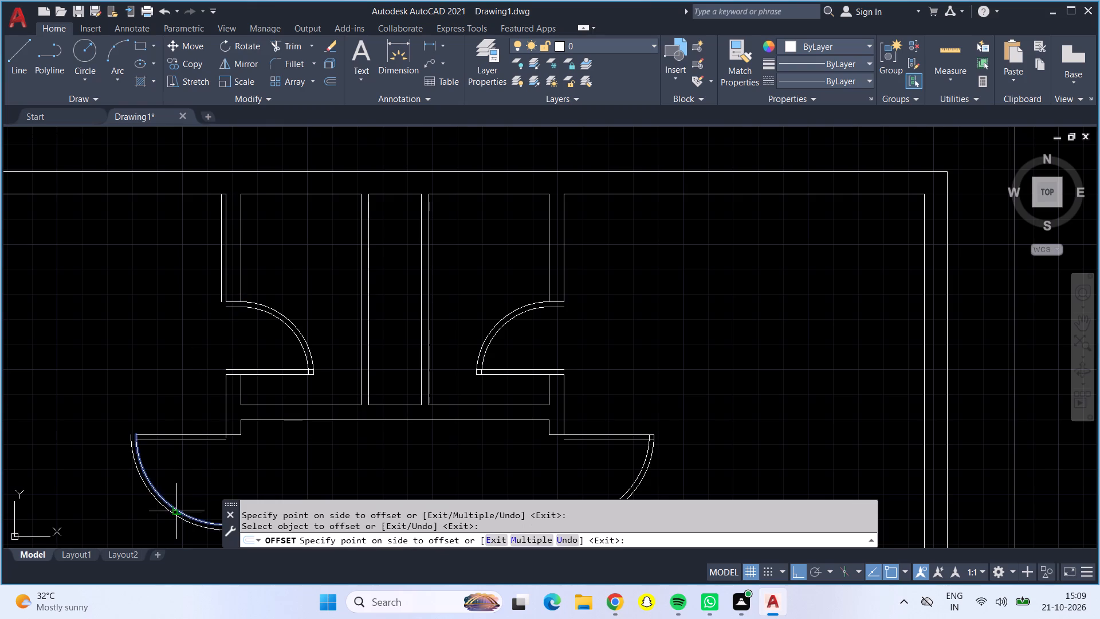
pyautogui.click(233, 459)
pyautogui.click(236, 438)
pyautogui.click(236, 452)
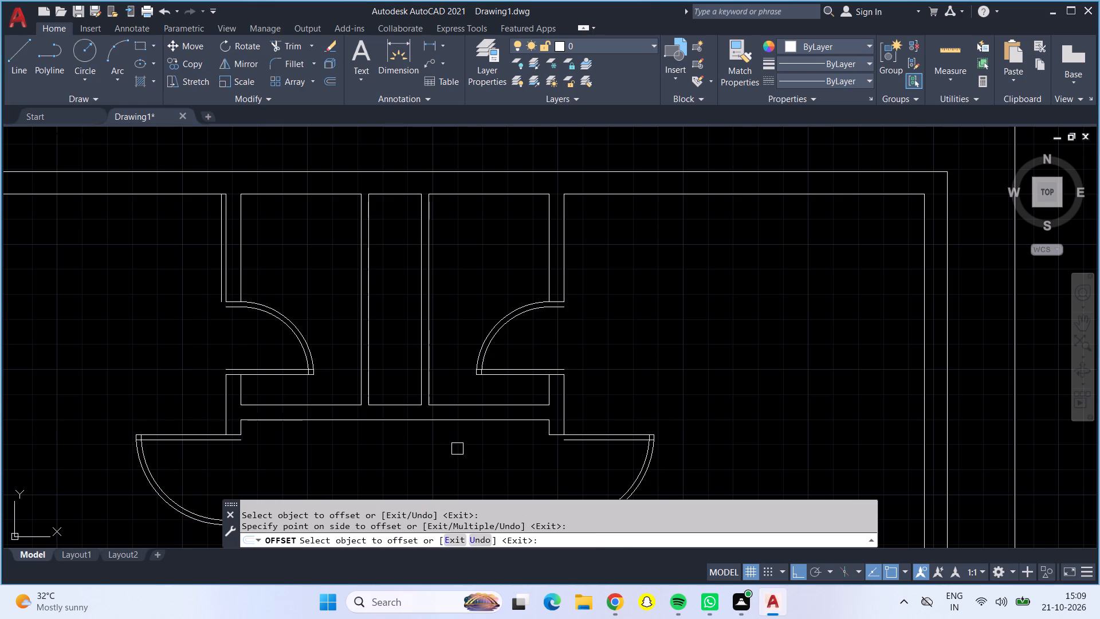
# Offset the right bedroom door's upper jamb edge and the lower jamb edges of both bedroom doors 2" into their openings.
pyautogui.click(551, 440)
pyautogui.click(552, 468)
pyautogui.scroll(-1, 479, 485)
pyautogui.moveTo(422, 484); pyautogui.dragTo(423, 364, button='middle')
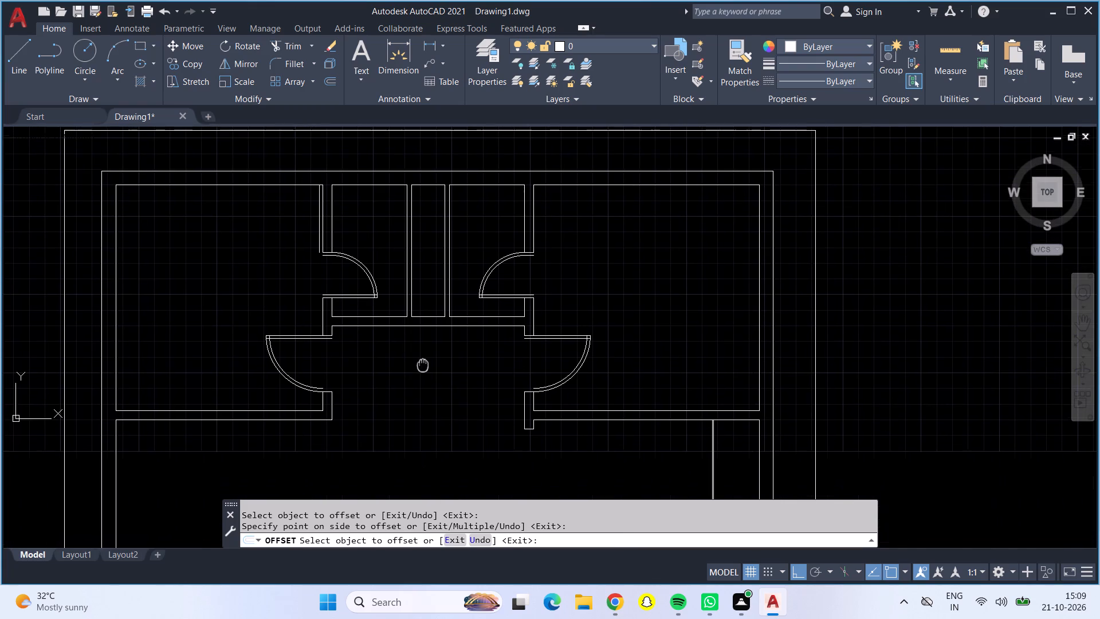
pyautogui.scroll(4, 319, 399)
pyautogui.click(363, 340)
pyautogui.click(380, 289)
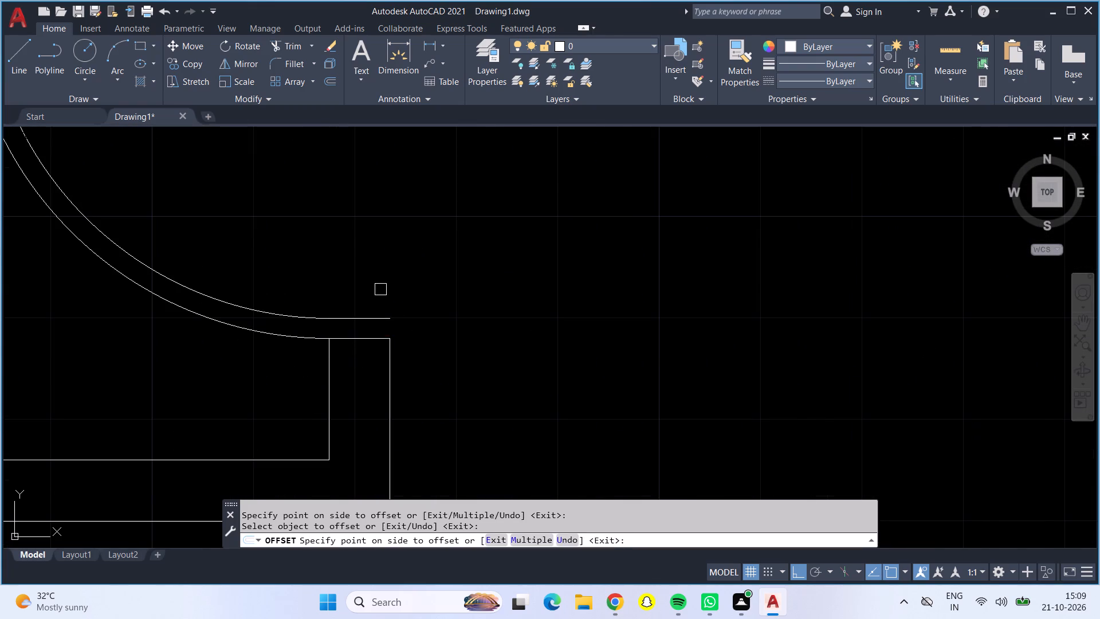
pyautogui.scroll(-3, 382, 289)
pyautogui.scroll(2, 678, 309)
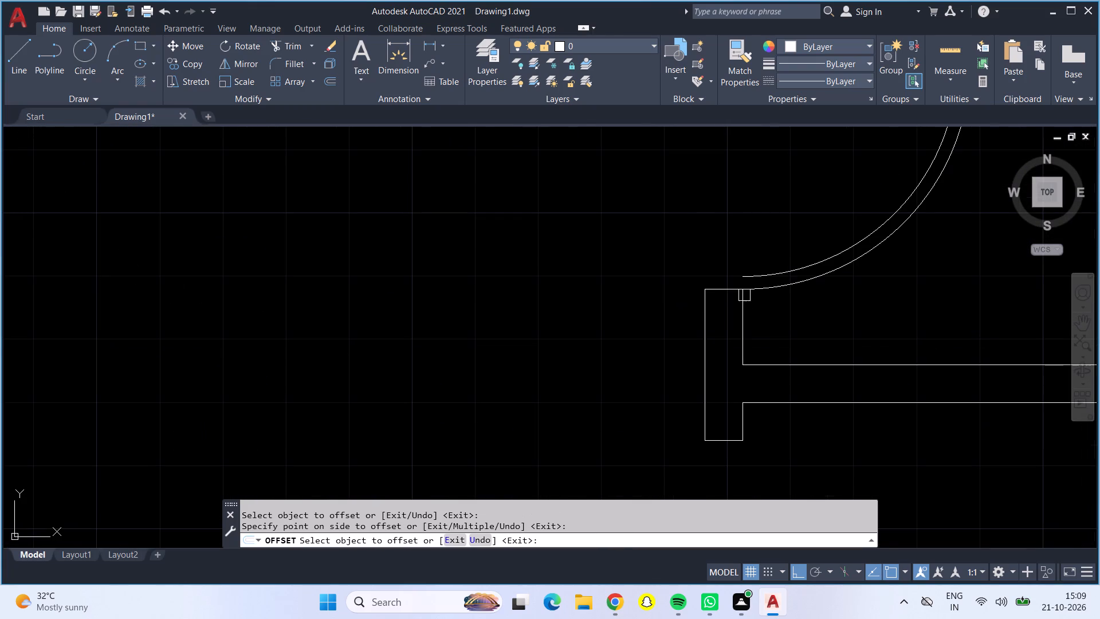
pyautogui.click(720, 294)
pyautogui.click(714, 254)
pyautogui.scroll(-2, 714, 256)
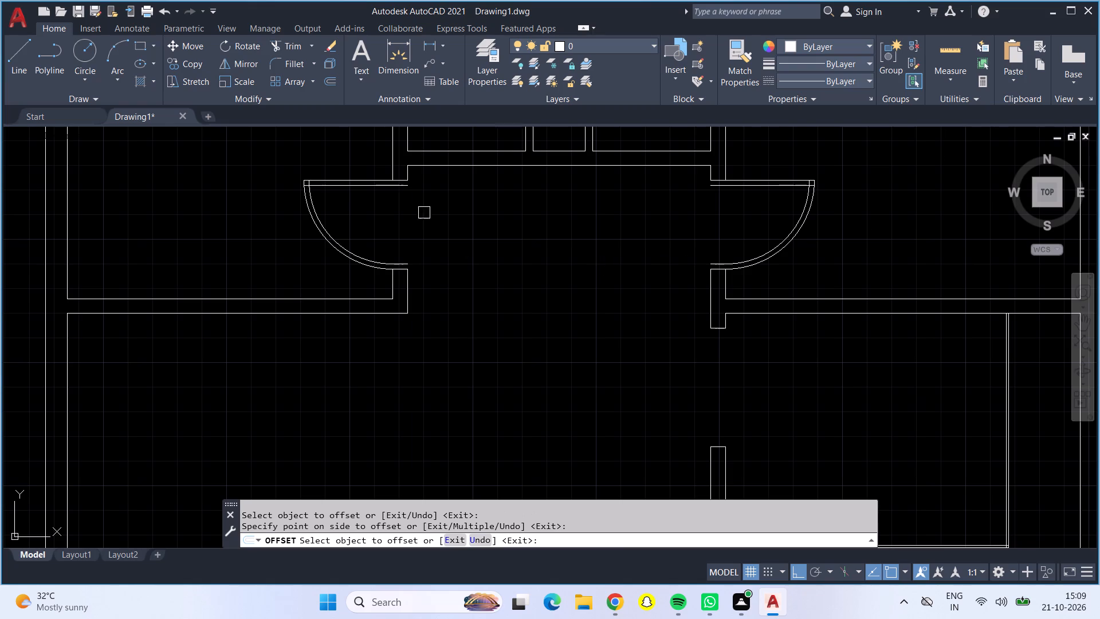
pyautogui.scroll(-2, 505, 279)
pyautogui.moveTo(521, 305); pyautogui.dragTo(500, 256, button='middle')
pyautogui.moveTo(500, 211); pyautogui.dragTo(500, 194, button='middle')
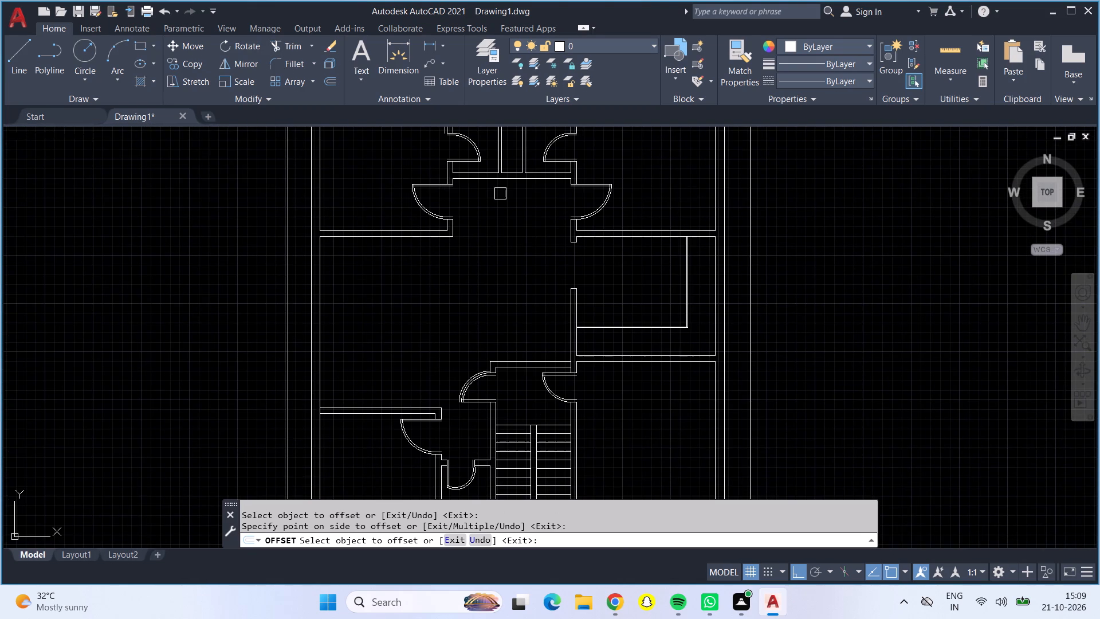
pyautogui.press('Escape')
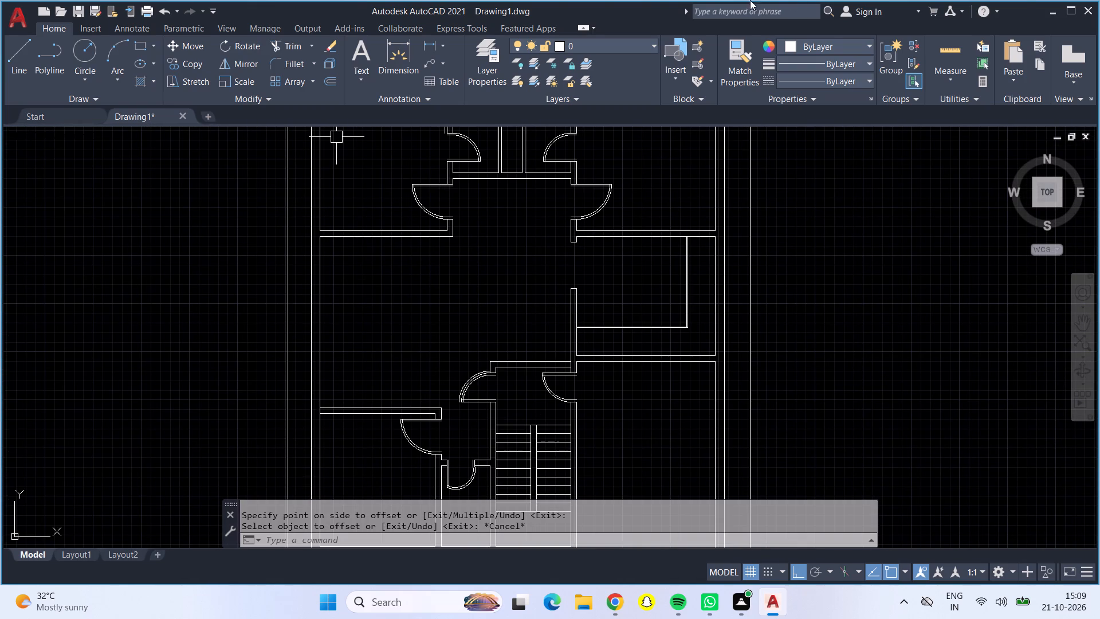
# Trim the overlapping 2" offset lines at the left bedroom door's leaf and swing.
pyautogui.click(283, 44)
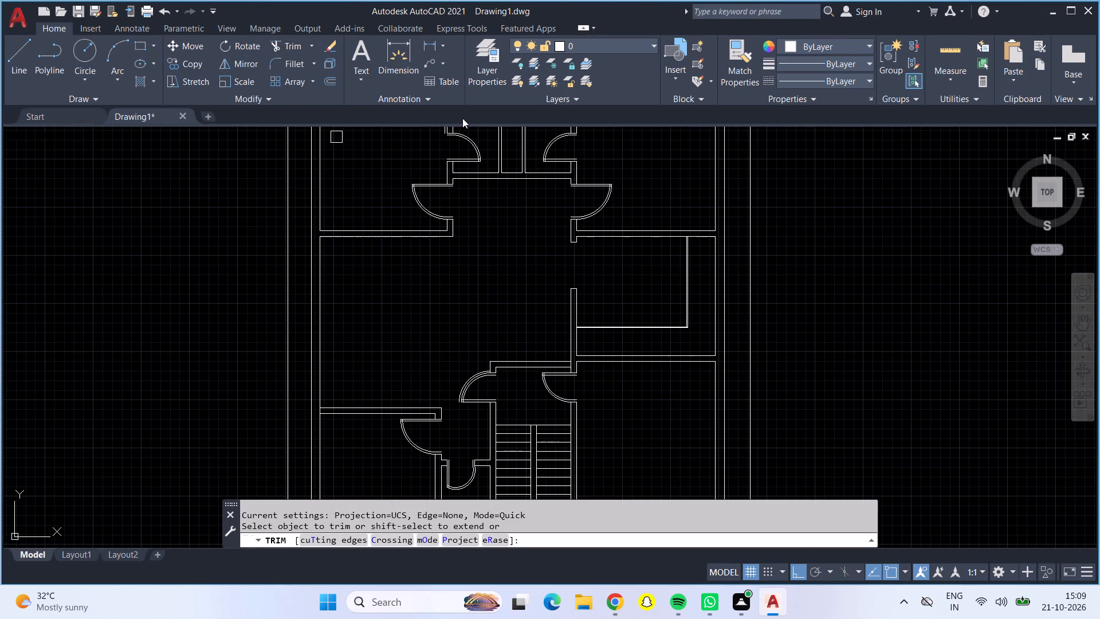
pyautogui.scroll(4, 453, 171)
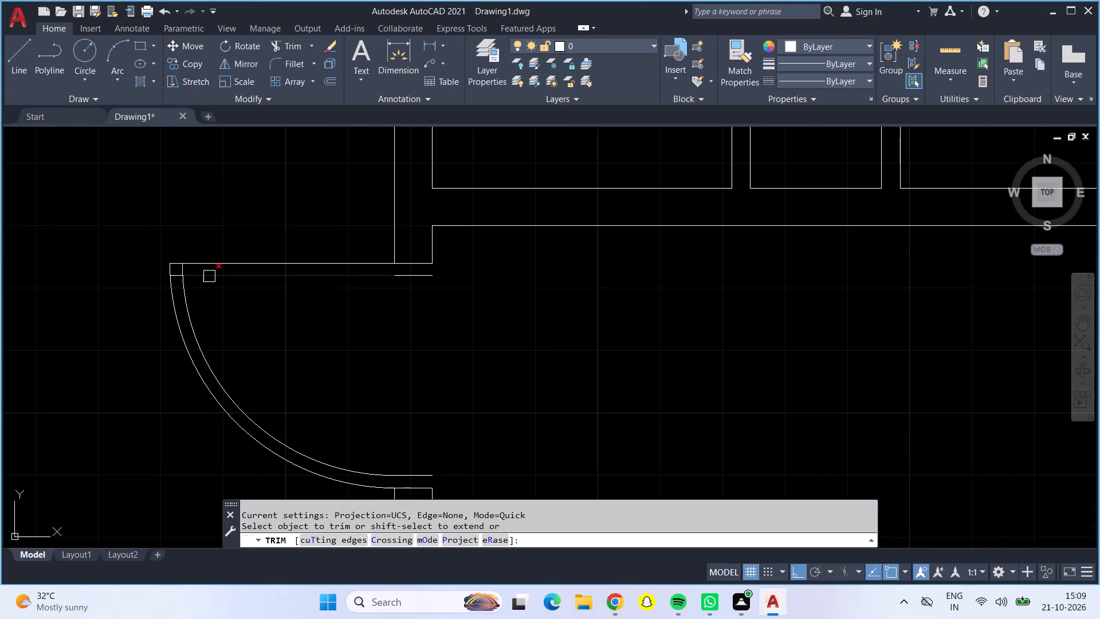
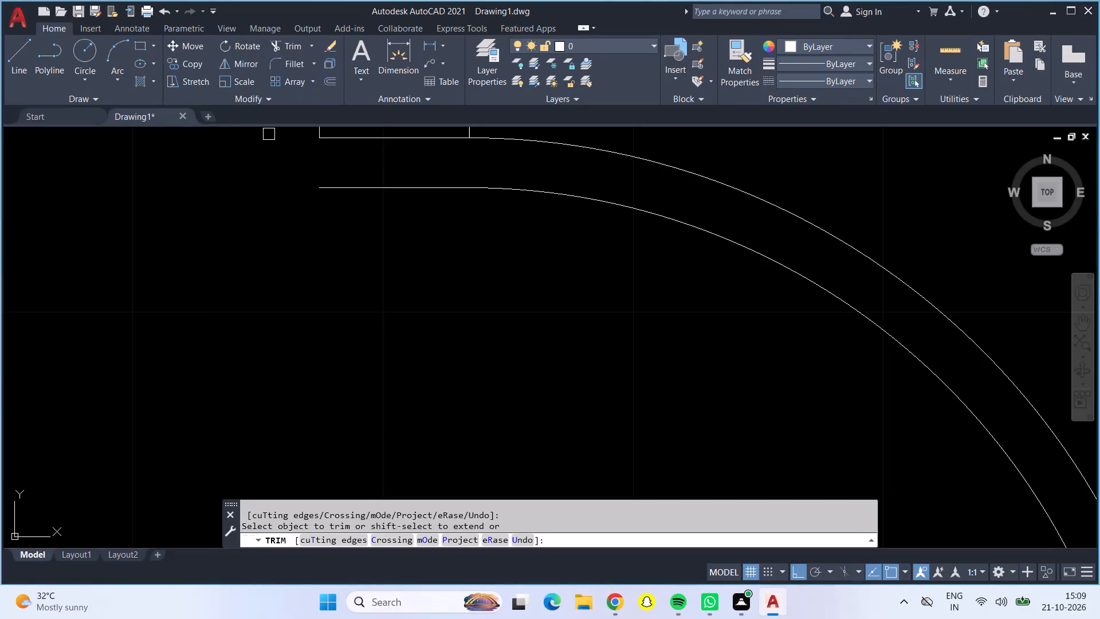
# Trim the overlapping 2" offset lines where leaf and swing arc meet on both top small room doors.
pyautogui.scroll(-2, 301, 170)
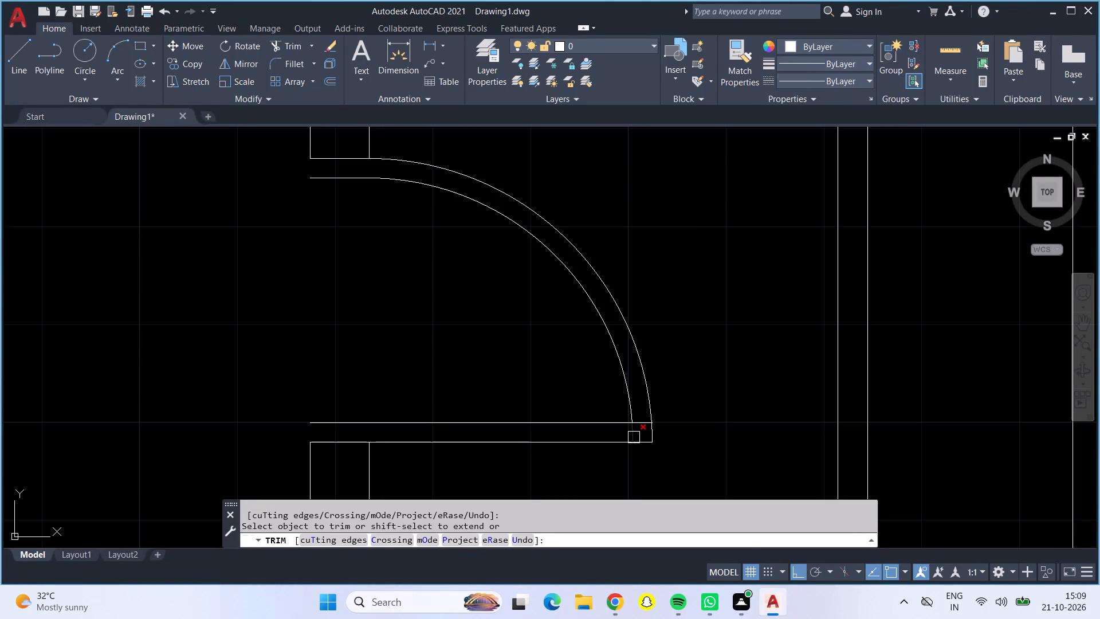
pyautogui.scroll(2, 651, 440)
pyautogui.click(619, 399)
pyautogui.click(599, 418)
pyautogui.scroll(-4, 630, 410)
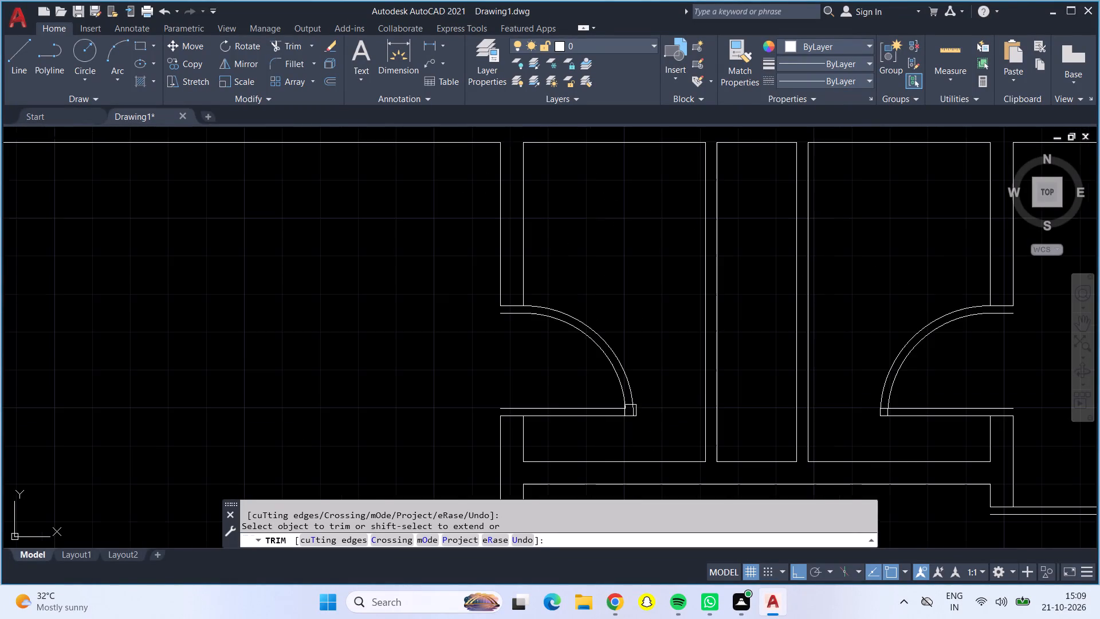
pyautogui.scroll(-1, 762, 392)
pyautogui.scroll(4, 844, 406)
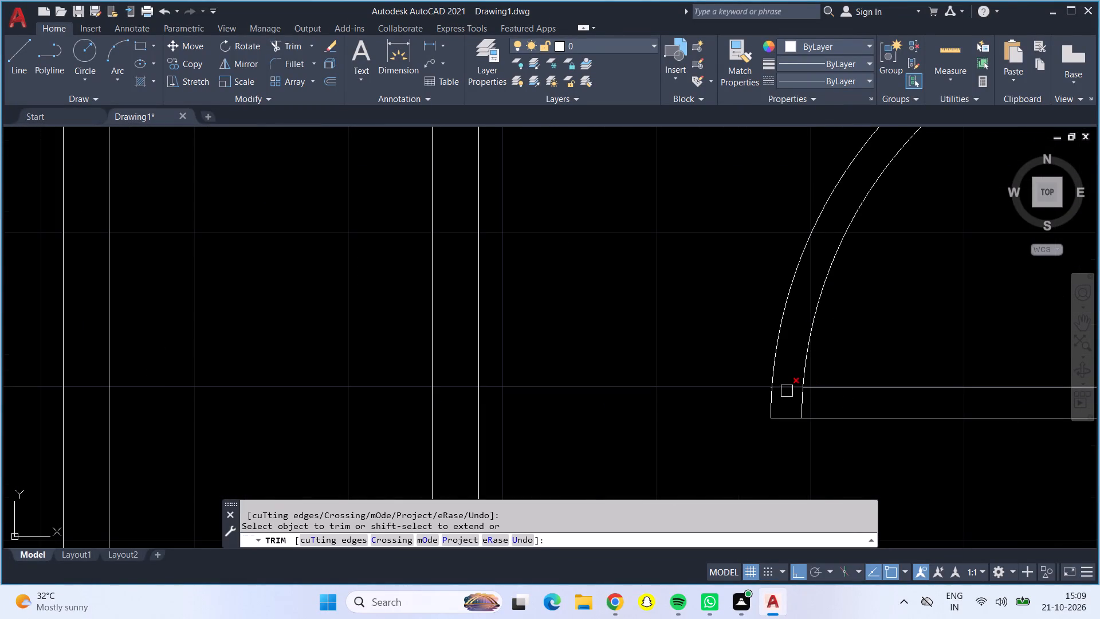
pyautogui.click(785, 391)
pyautogui.click(802, 409)
pyautogui.scroll(-4, 799, 405)
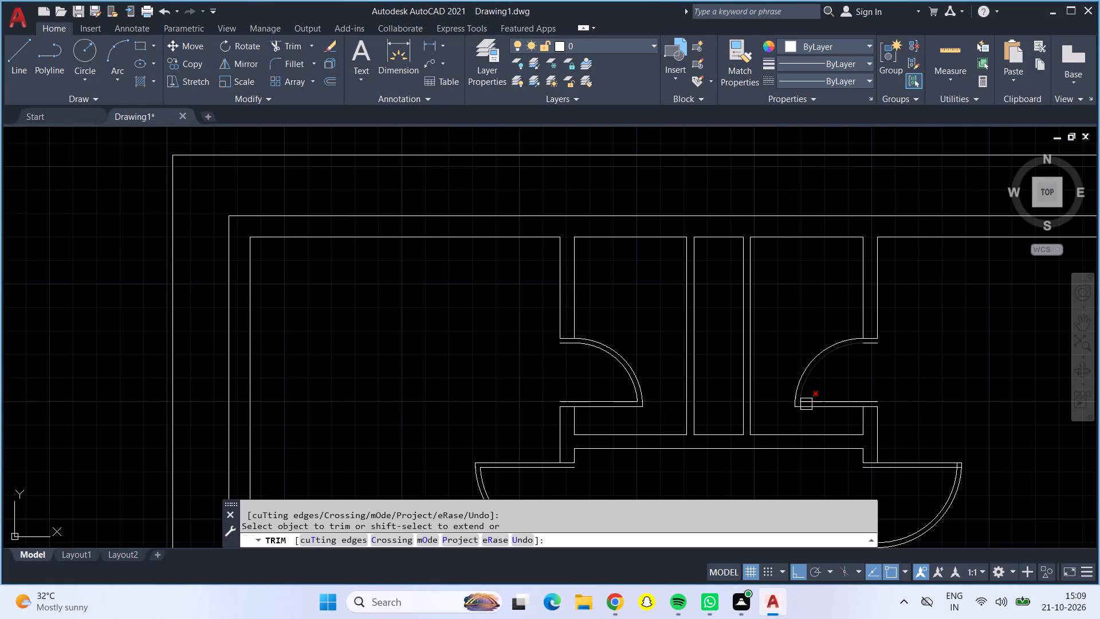
# Trim the overlapping 2" offset lines at the right bedroom door's leaf and swing corner.
pyautogui.scroll(4, 948, 469)
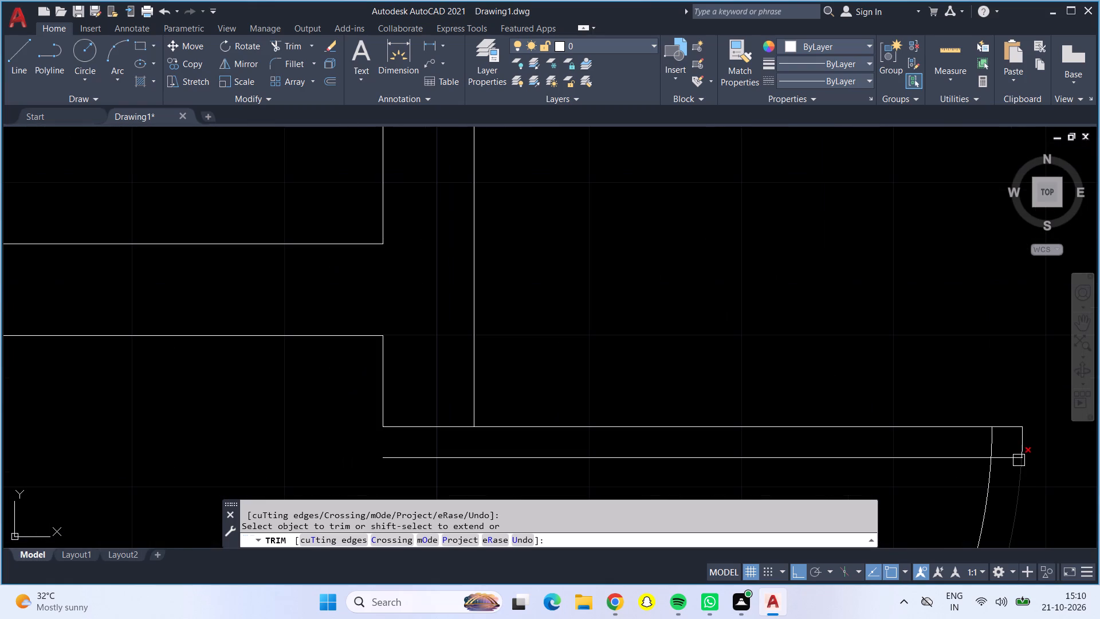
pyautogui.moveTo(1011, 456); pyautogui.dragTo(1000, 452)
pyautogui.click(990, 445)
# Trim away the extra outer arc and the overlapping leaf-corner lines on the door at the staircase hall's left wall.
pyautogui.scroll(-4, 991, 446)
pyautogui.scroll(-1, 864, 476)
pyautogui.moveTo(864, 476); pyautogui.dragTo(849, 436, button='middle')
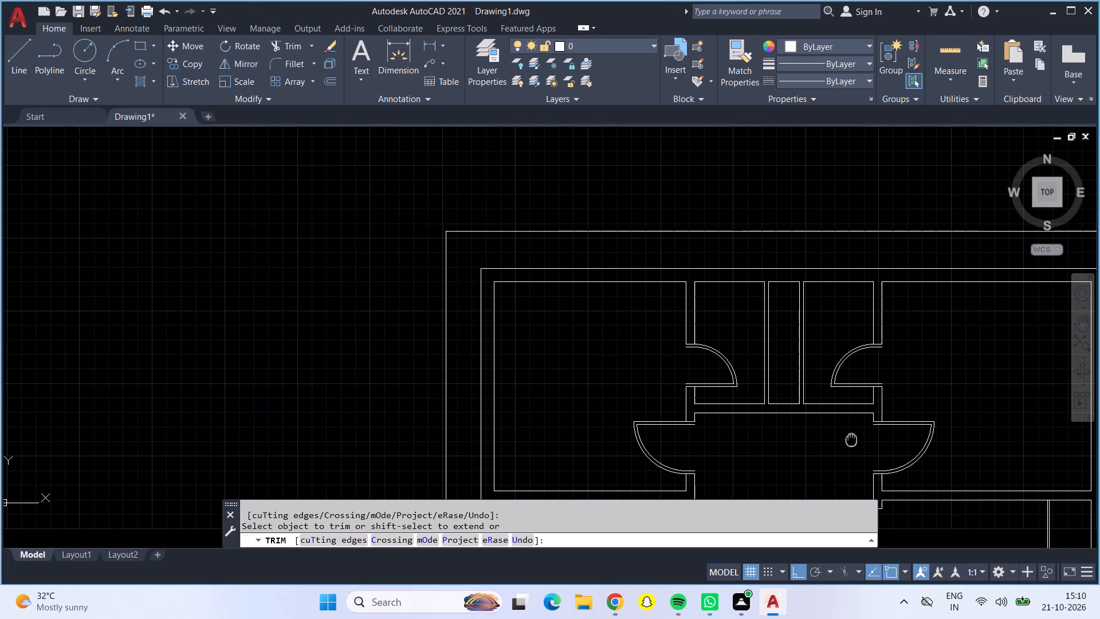
pyautogui.moveTo(849, 436); pyautogui.dragTo(749, 182, button='middle')
pyautogui.moveTo(648, 355); pyautogui.dragTo(635, 217, button='middle')
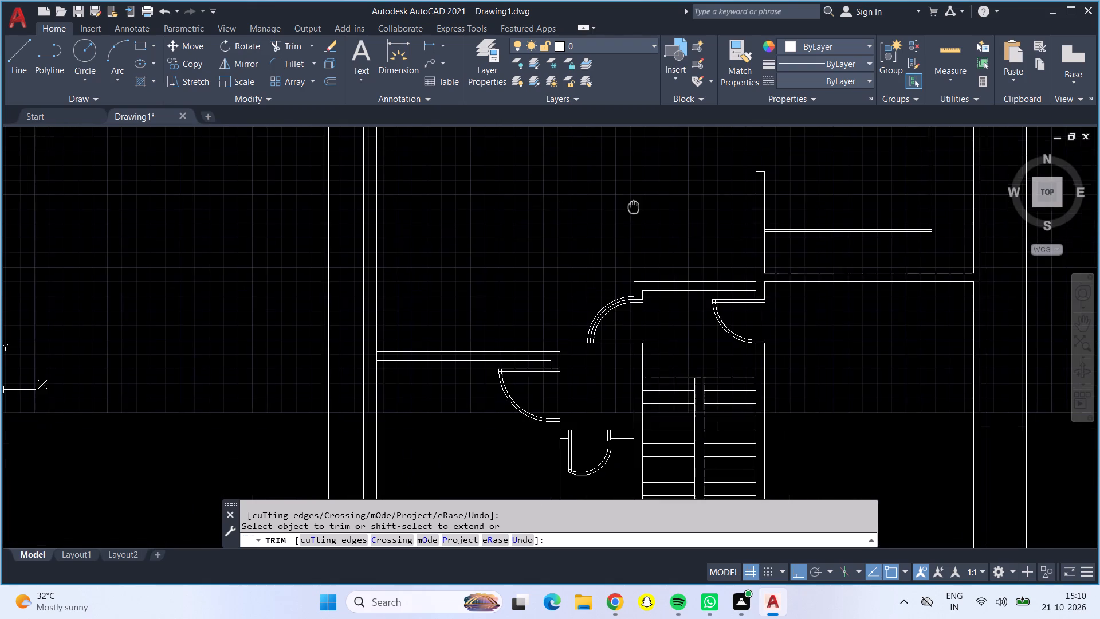
pyautogui.moveTo(635, 217); pyautogui.dragTo(633, 191, button='middle')
pyautogui.scroll(1, 633, 191)
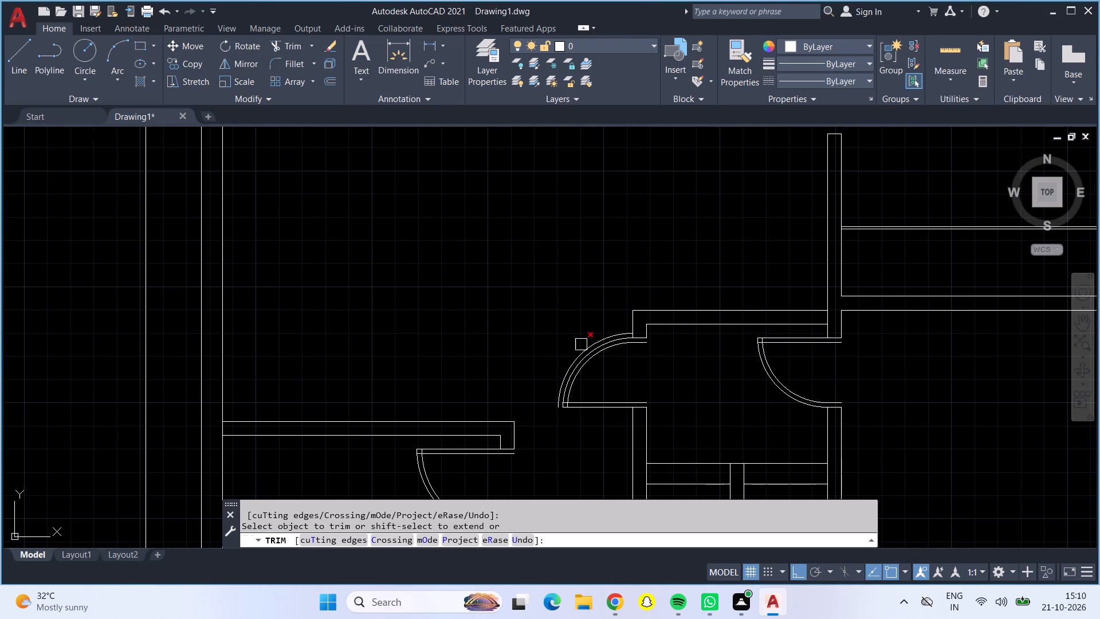
pyautogui.click(581, 344)
pyautogui.scroll(5, 566, 416)
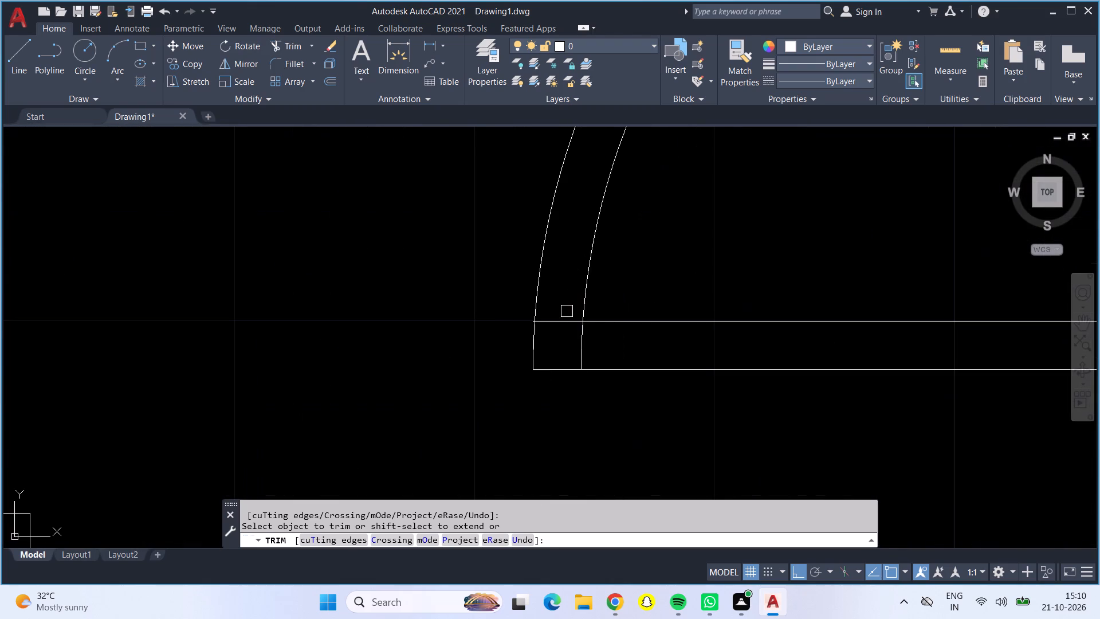
pyautogui.click(569, 328)
pyautogui.click(569, 317)
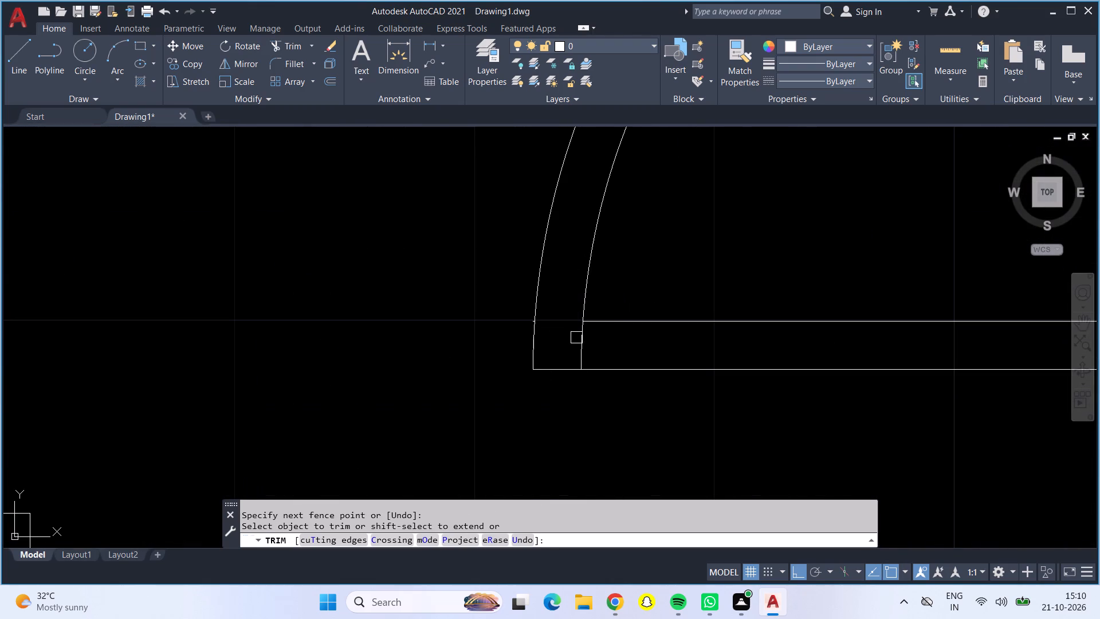
pyautogui.click(580, 339)
# Trim the overlapping offset lines at the leaf corners of the staircase hall's right door and the lower-left room door.
pyautogui.scroll(-5, 584, 339)
pyautogui.scroll(5, 777, 271)
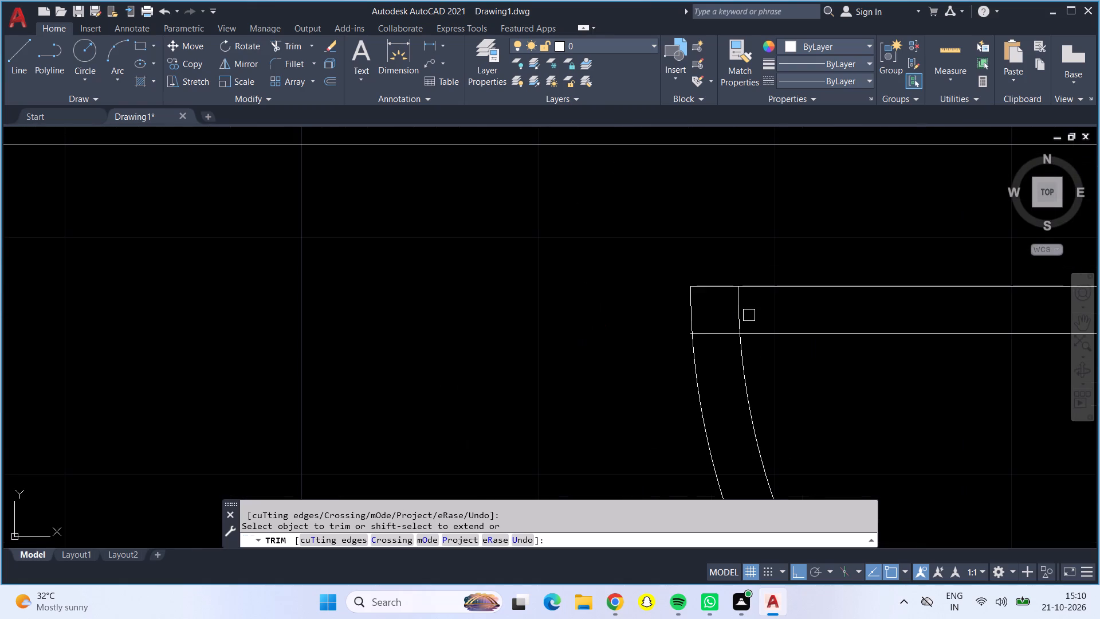
pyautogui.click(728, 330)
pyautogui.click(738, 315)
pyautogui.scroll(-6, 738, 316)
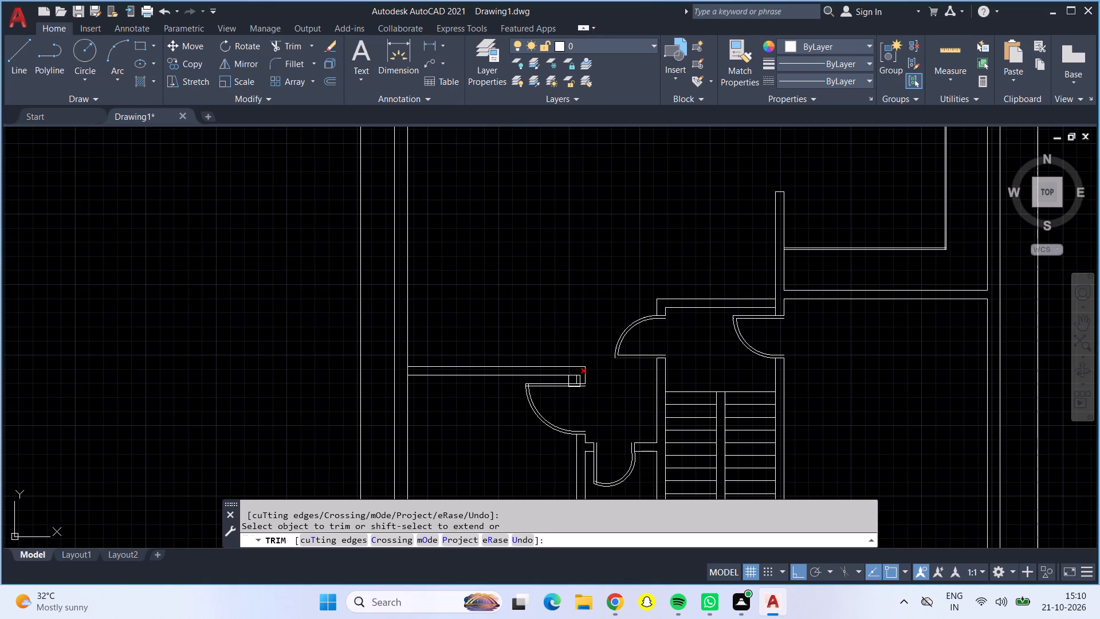
pyautogui.scroll(5, 526, 387)
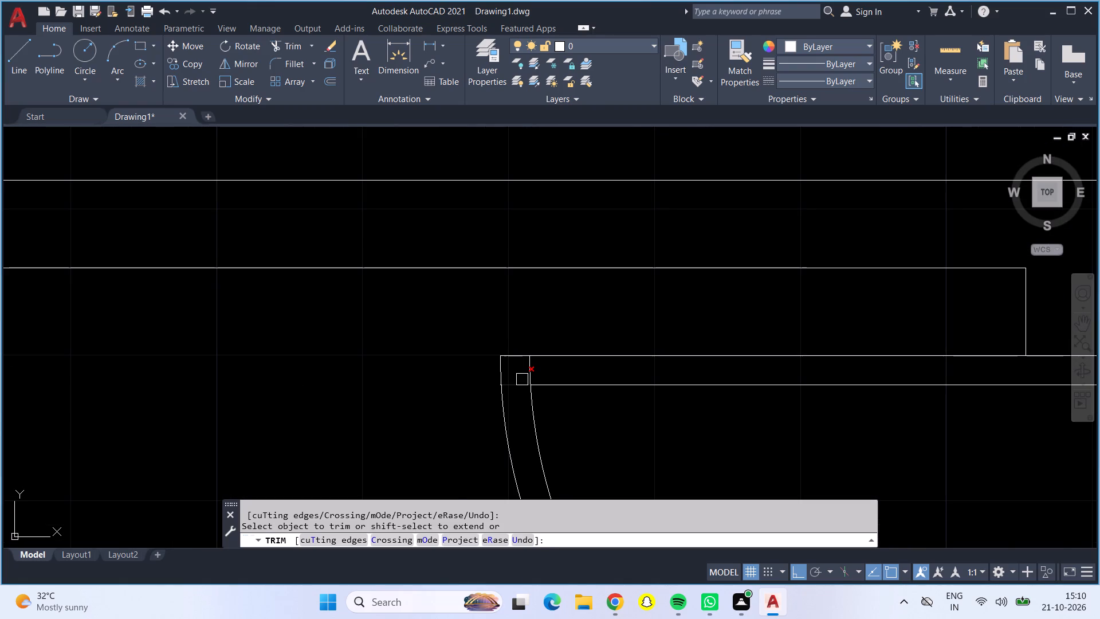
pyautogui.click(522, 379)
pyautogui.click(528, 369)
# Trim the overhanging inner arc and leaf line ends on the small door beside the staircase, and end the Trim command.
pyautogui.scroll(-5, 531, 367)
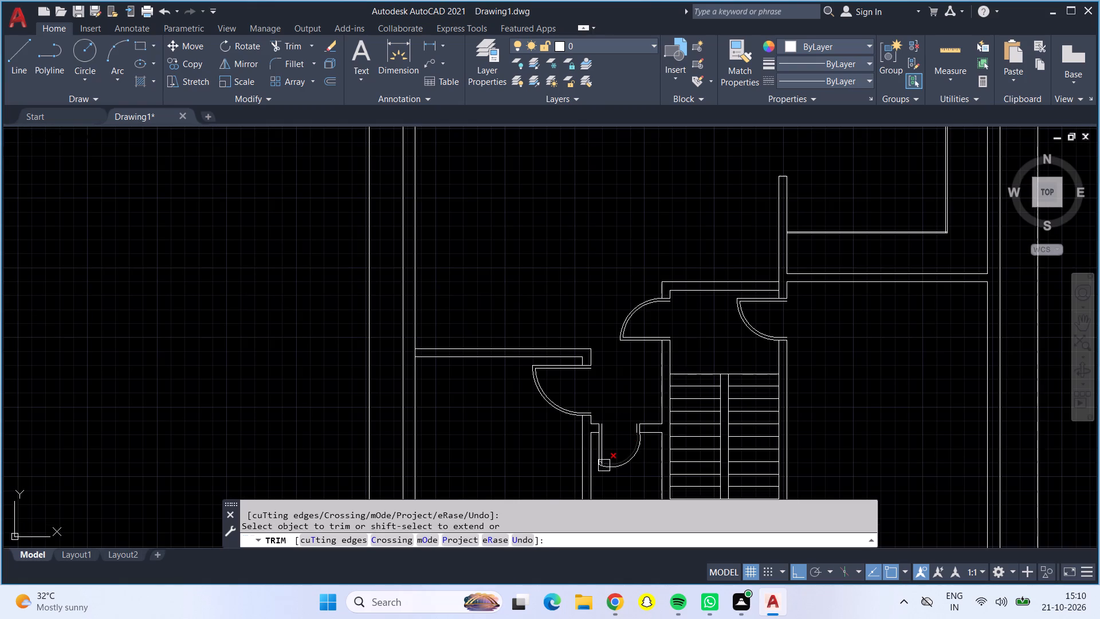
pyautogui.scroll(5, 602, 470)
pyautogui.click(574, 392)
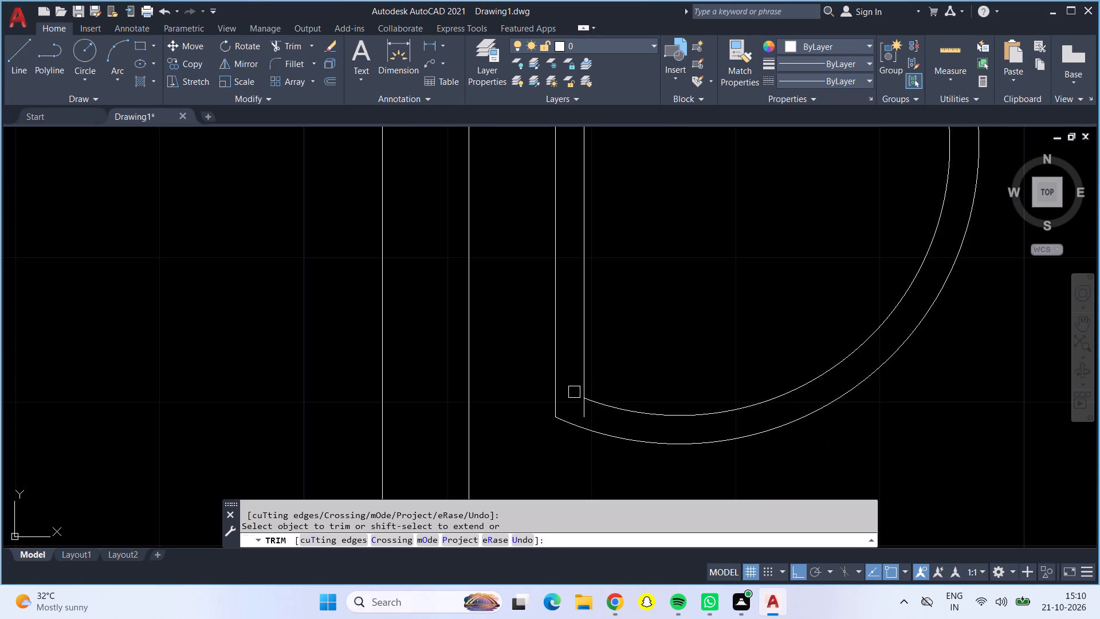
pyautogui.click(582, 413)
pyautogui.scroll(-3, 627, 398)
pyautogui.scroll(-3, 729, 327)
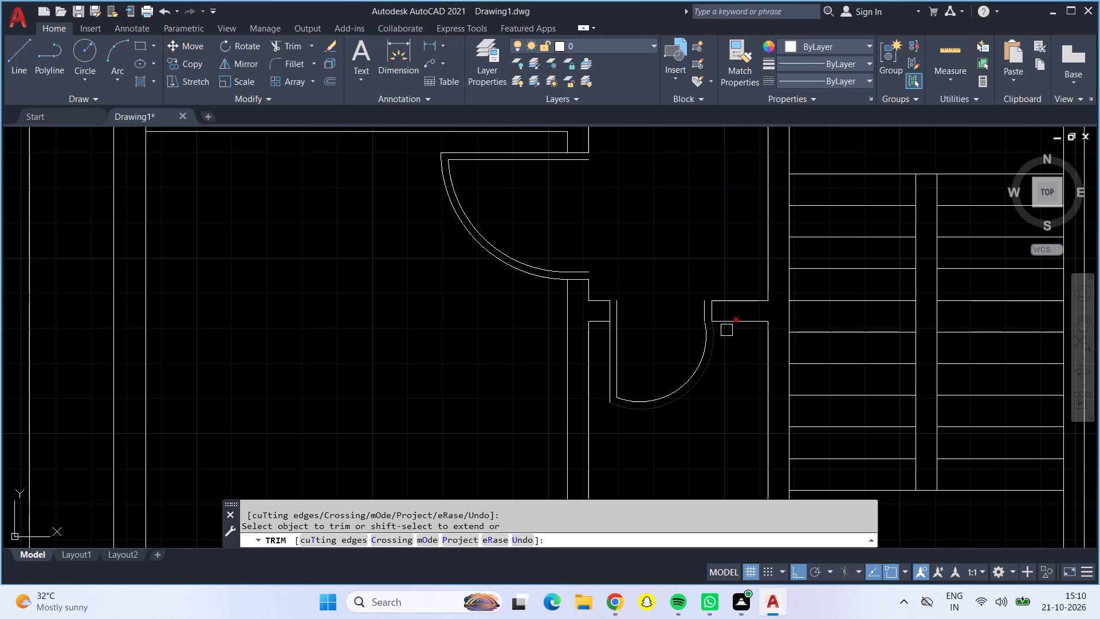
pyautogui.scroll(-2, 685, 177)
pyautogui.middleClick(684, 181)
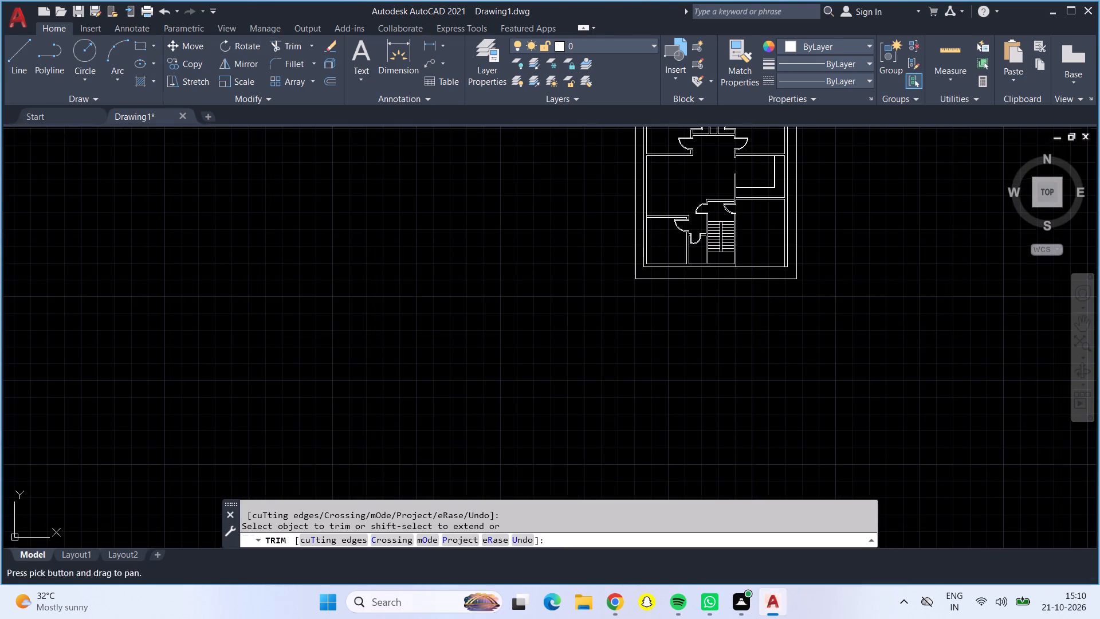
pyautogui.middleClick(627, 328)
pyautogui.middleClick(627, 328)
pyautogui.press('Escape')
pyautogui.moveTo(621, 335); pyautogui.dragTo(583, 340, button='middle')
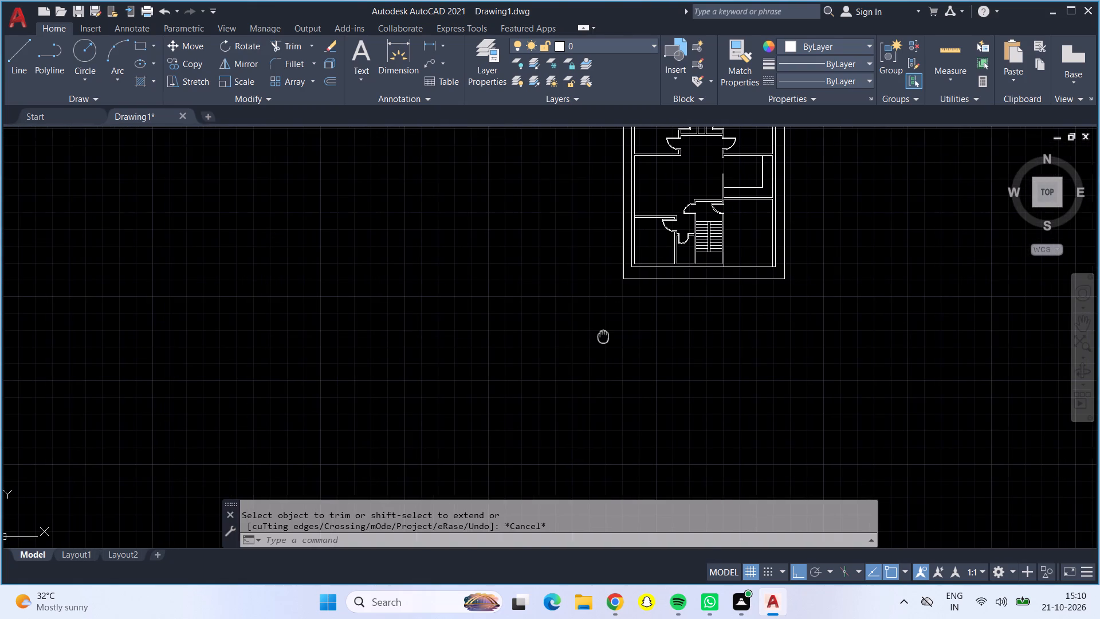
pyautogui.moveTo(583, 340); pyautogui.dragTo(476, 494, button='middle')
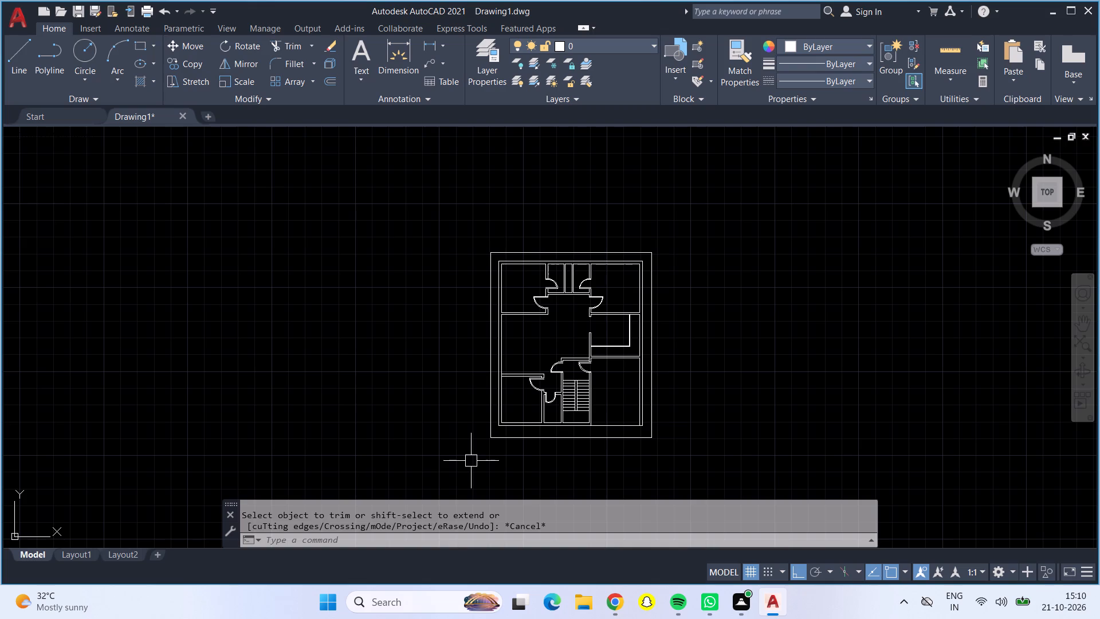
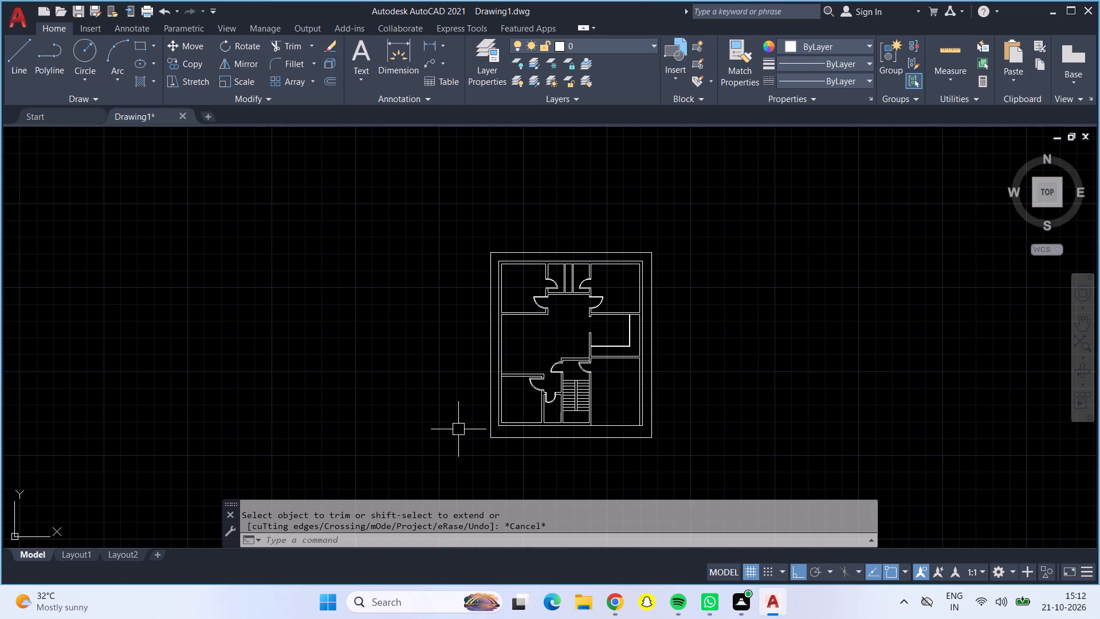
# Draw crossing diagonal lines corner to corner in the narrow shaft between the two small top rooms, joined by a line along its left side.
pyautogui.scroll(1, 590, 328)
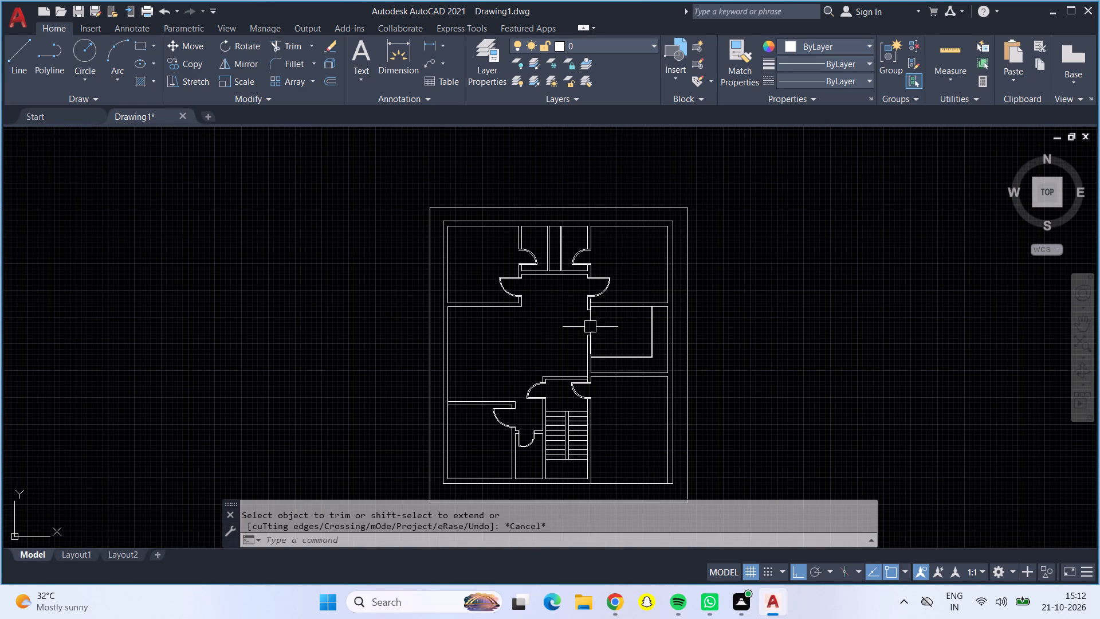
pyautogui.moveTo(543, 328); pyautogui.dragTo(482, 311, button='middle')
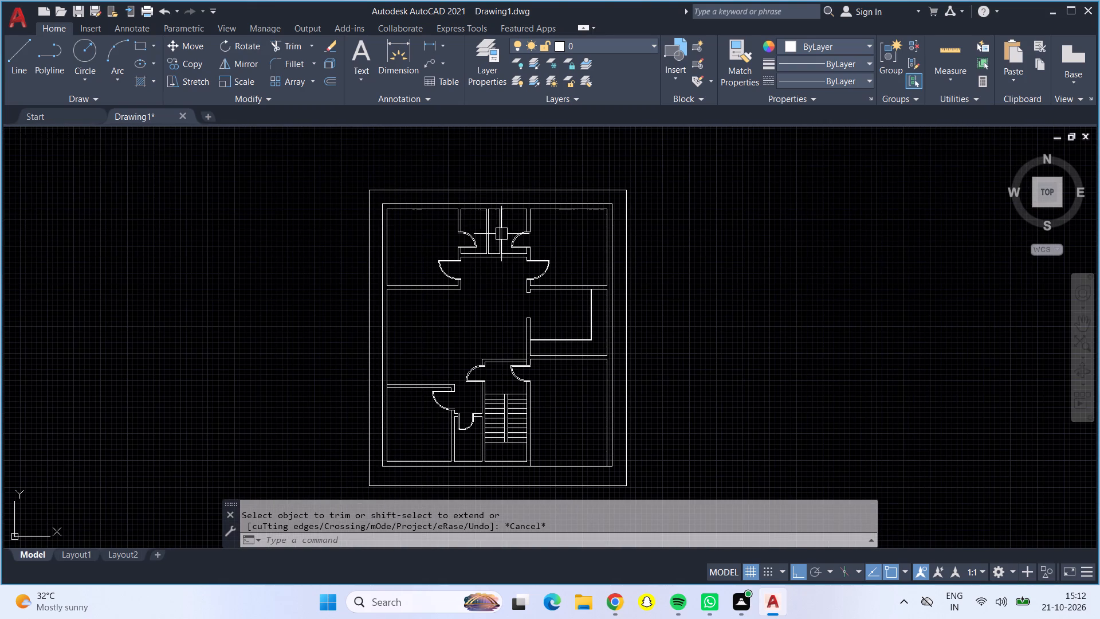
pyautogui.scroll(4, 499, 221)
pyautogui.moveTo(488, 221); pyautogui.dragTo(485, 334, button='middle')
pyautogui.scroll(-1, 524, 331)
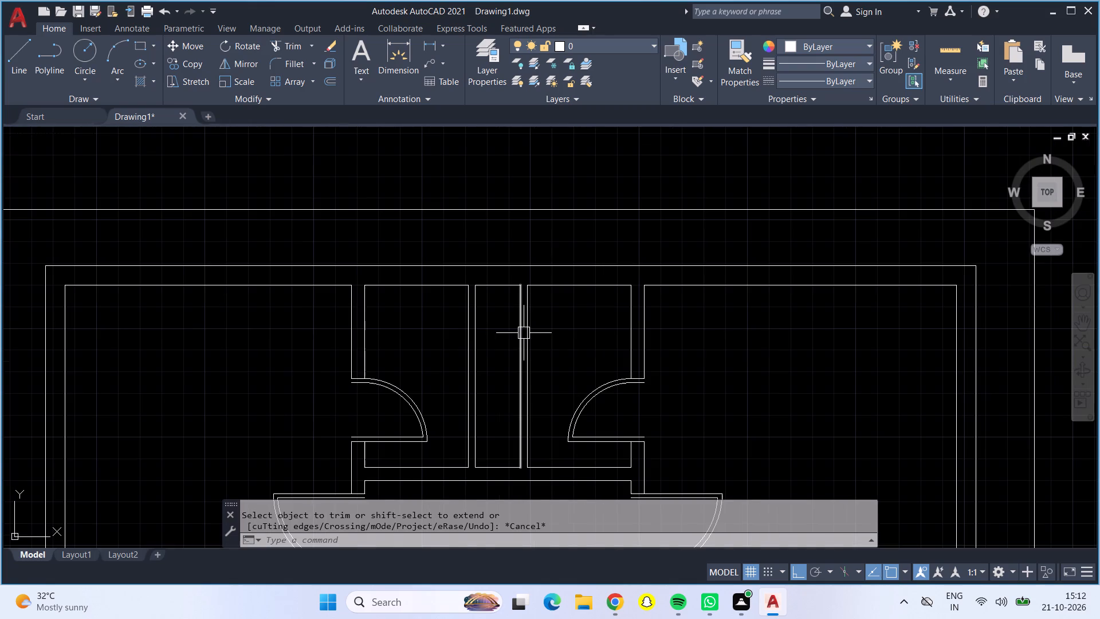
pyautogui.scroll(-1, 472, 406)
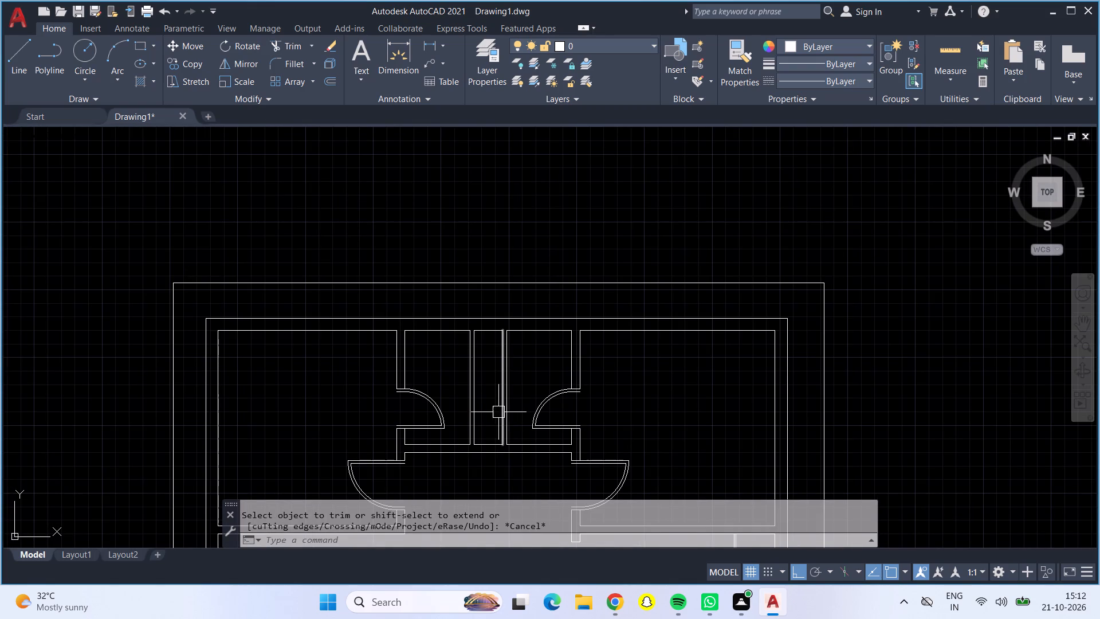
pyautogui.moveTo(481, 408); pyautogui.dragTo(501, 356, button='middle')
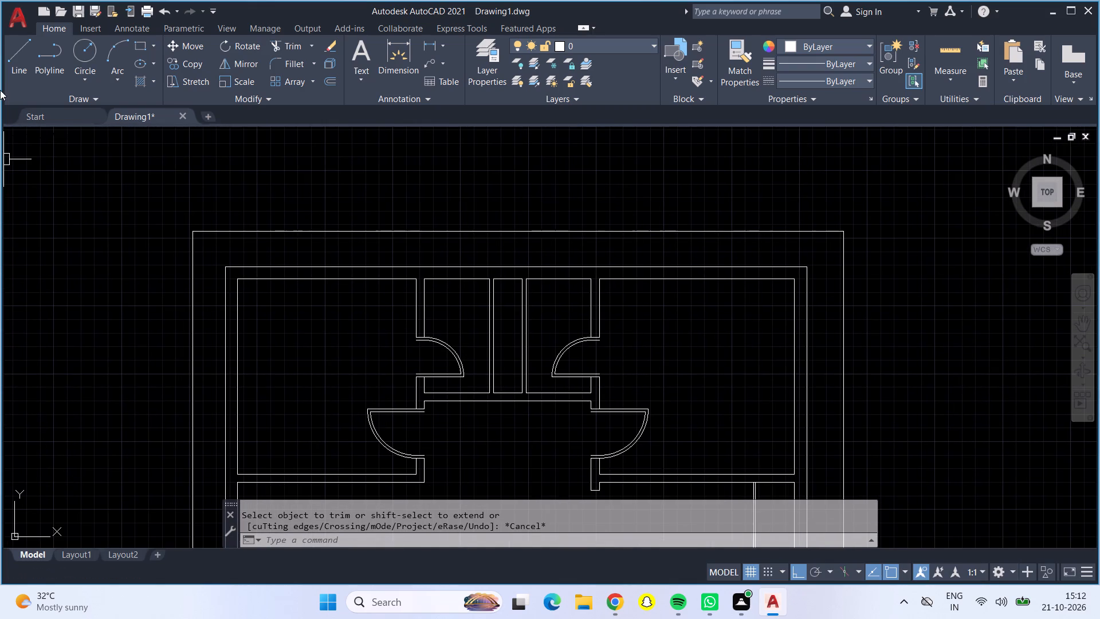
pyautogui.click(18, 57)
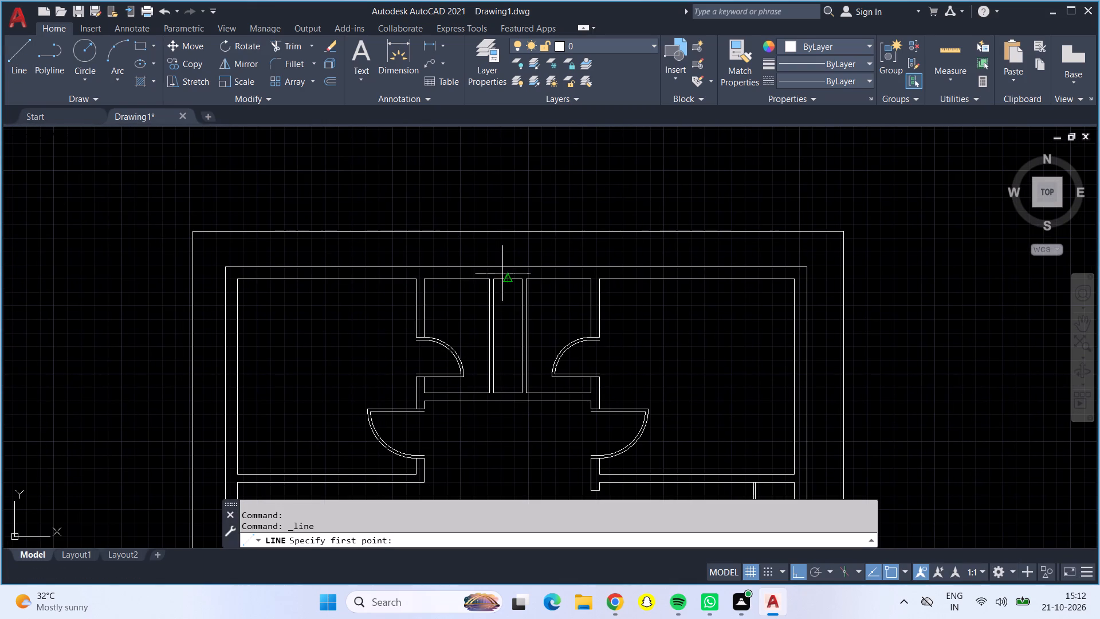
pyautogui.scroll(2, 509, 273)
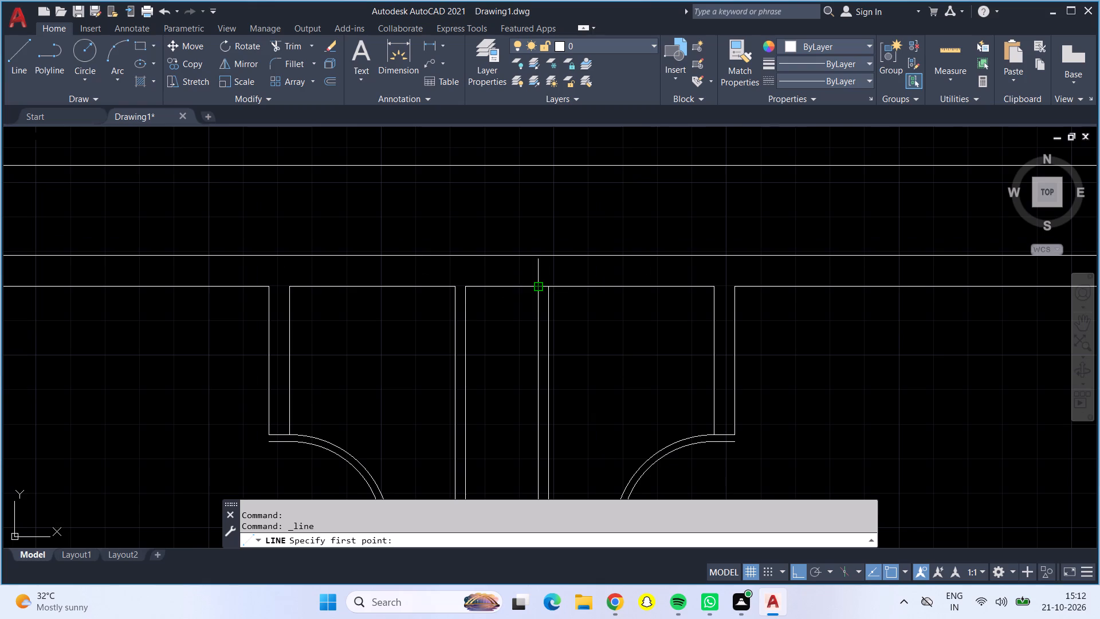
pyautogui.click(537, 288)
pyautogui.scroll(-1, 456, 405)
pyautogui.moveTo(488, 452); pyautogui.dragTo(478, 396, button='middle')
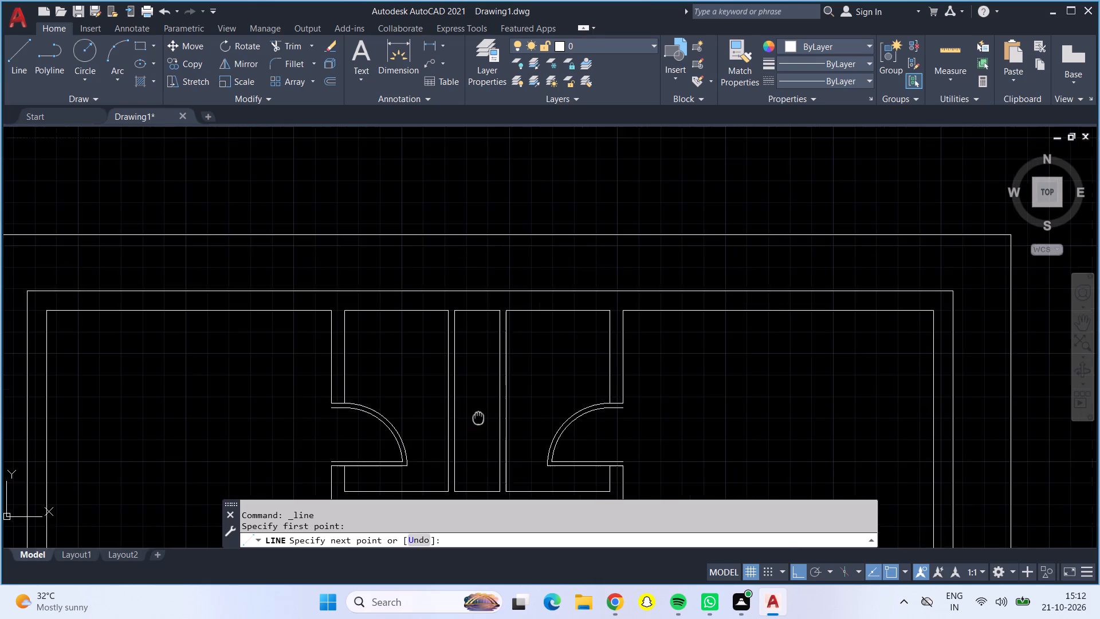
pyautogui.moveTo(478, 396); pyautogui.dragTo(484, 345, button='middle')
pyautogui.click(459, 409)
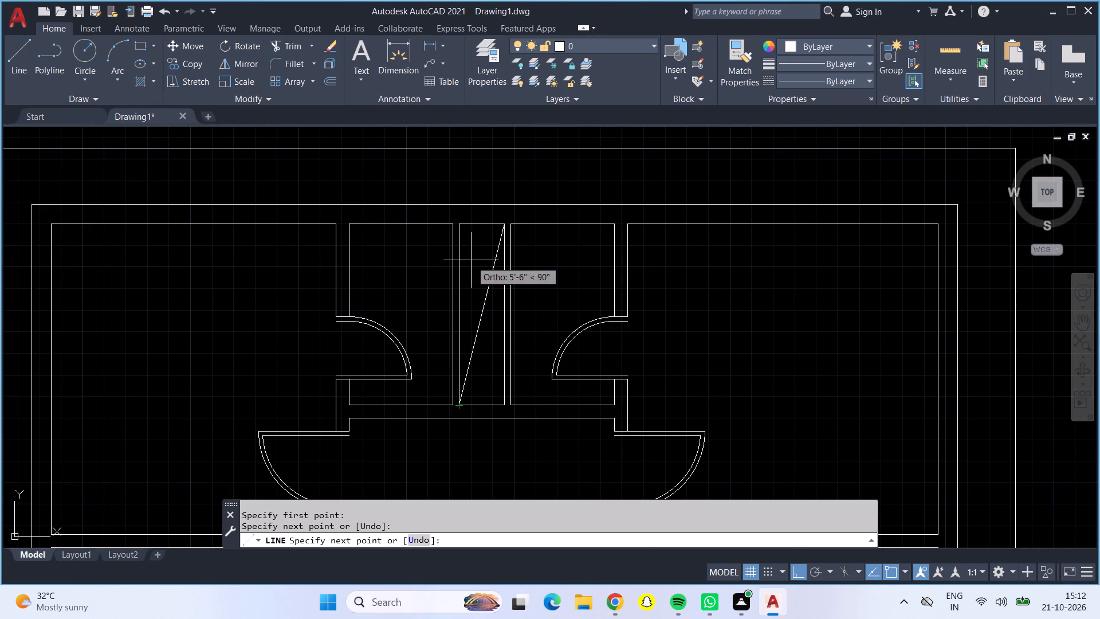
pyautogui.click(457, 226)
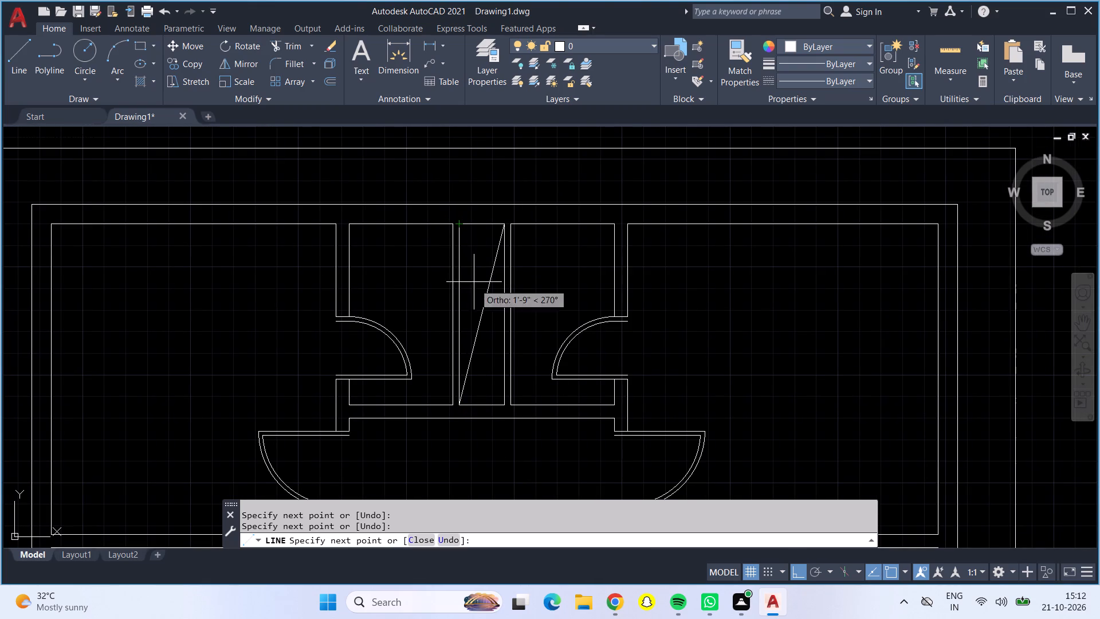
pyautogui.click(505, 404)
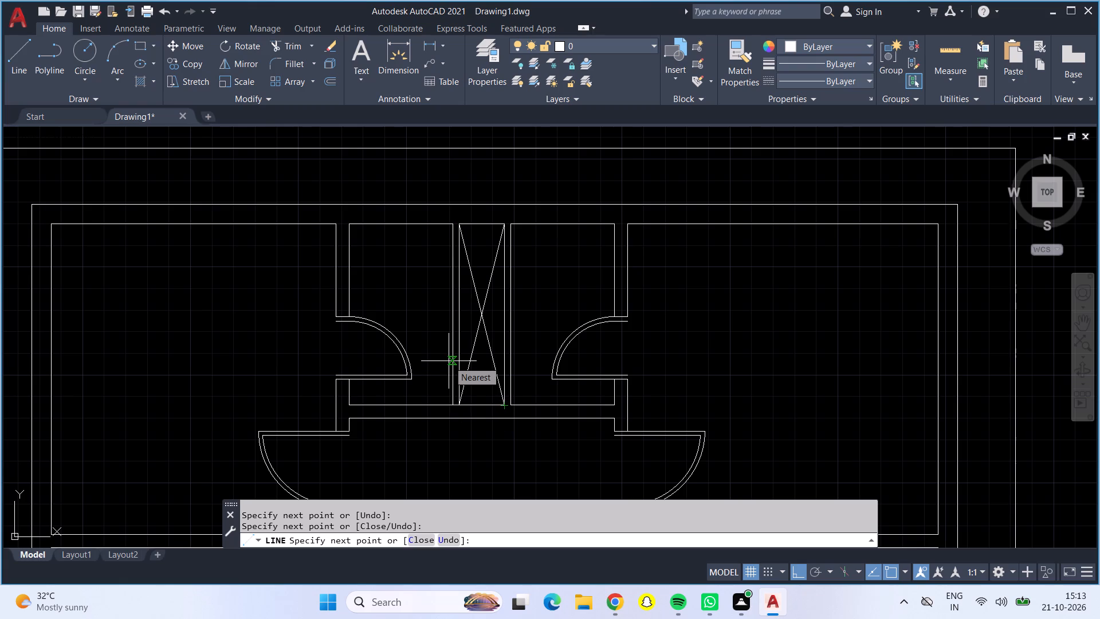
pyautogui.press('Return')
# Draw two crossing diagonals joined by a short line across the wall opening into the counter room.
pyautogui.scroll(-1, 474, 266)
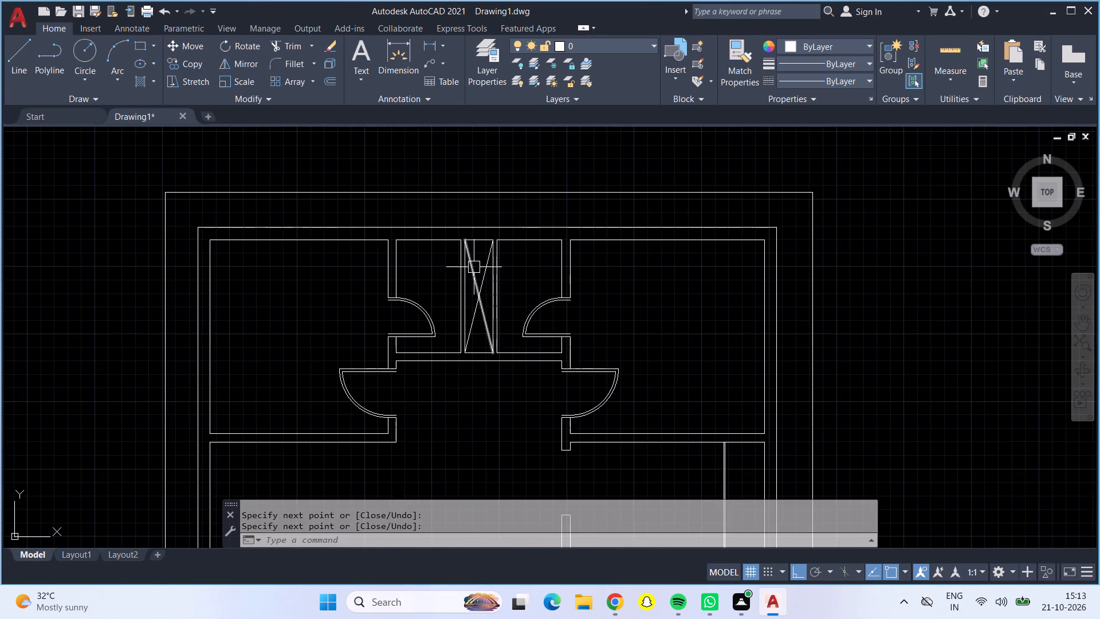
pyautogui.scroll(-1, 496, 393)
pyautogui.moveTo(496, 393); pyautogui.dragTo(460, 294, button='middle')
pyautogui.scroll(3, 512, 339)
pyautogui.moveTo(506, 338); pyautogui.dragTo(450, 240, button='middle')
pyautogui.middleClick(450, 240)
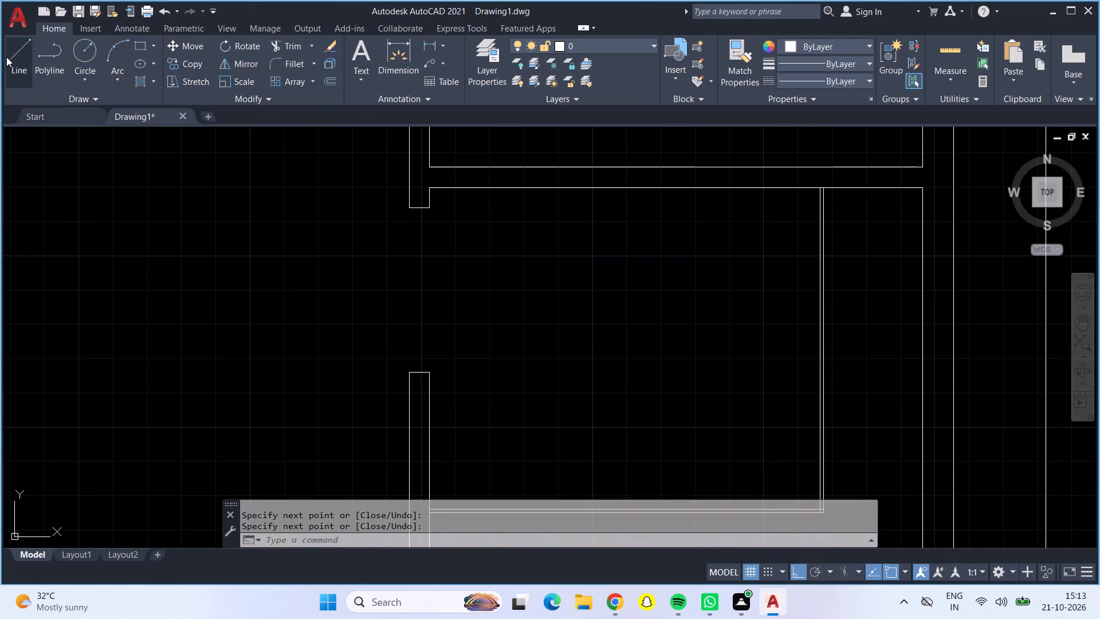
pyautogui.click(6, 57)
pyautogui.moveTo(410, 369); pyautogui.dragTo(407, 360)
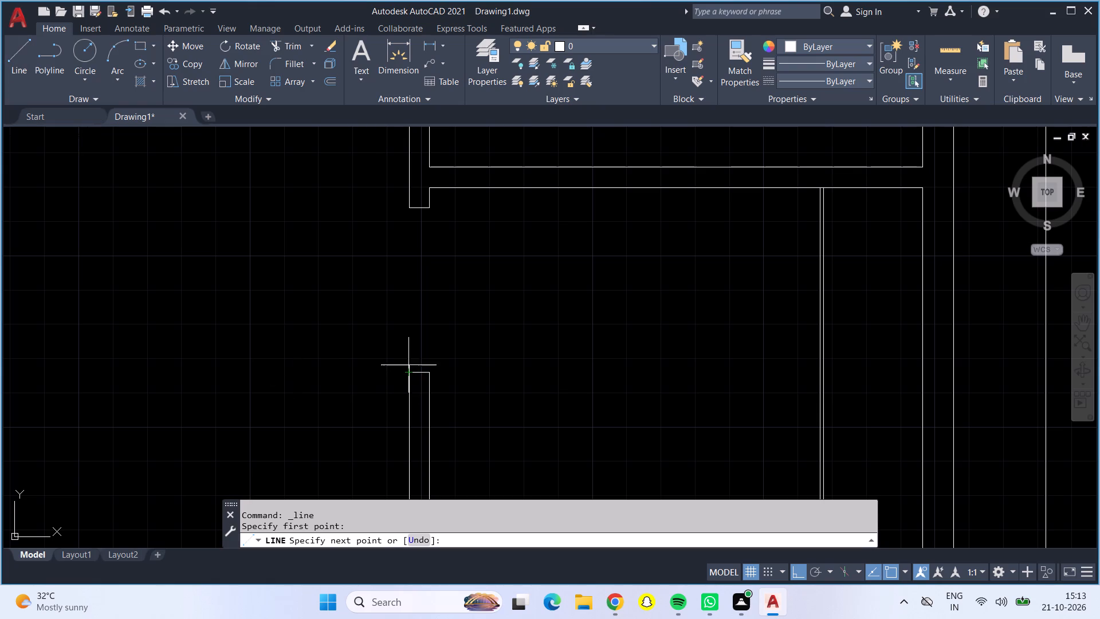
pyautogui.click(432, 207)
pyautogui.click(407, 206)
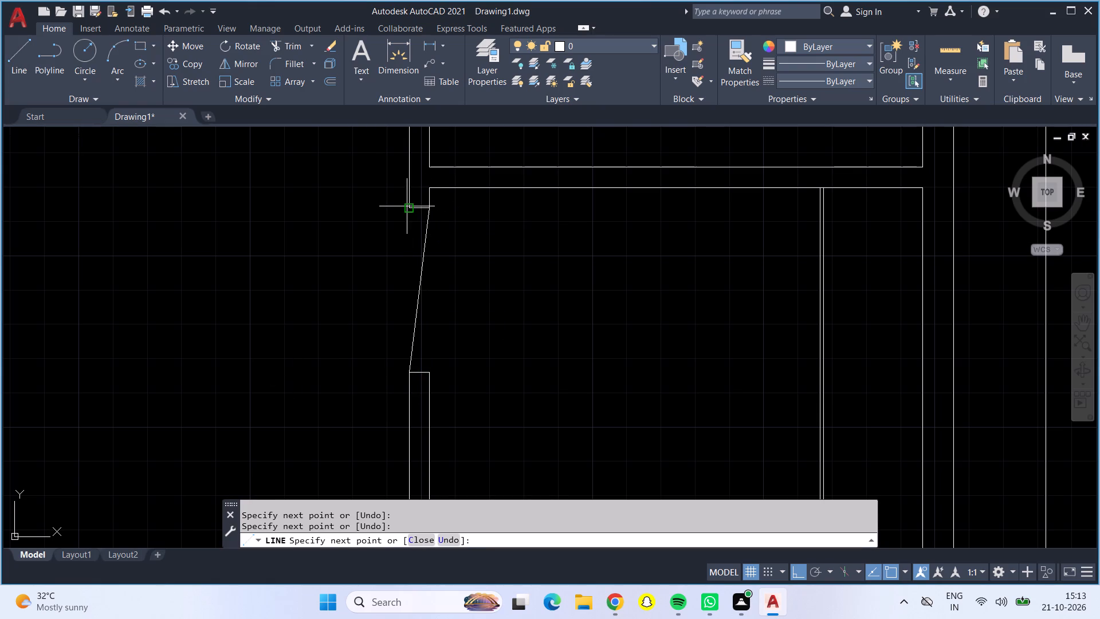
pyautogui.click(429, 375)
pyautogui.scroll(-1, 402, 366)
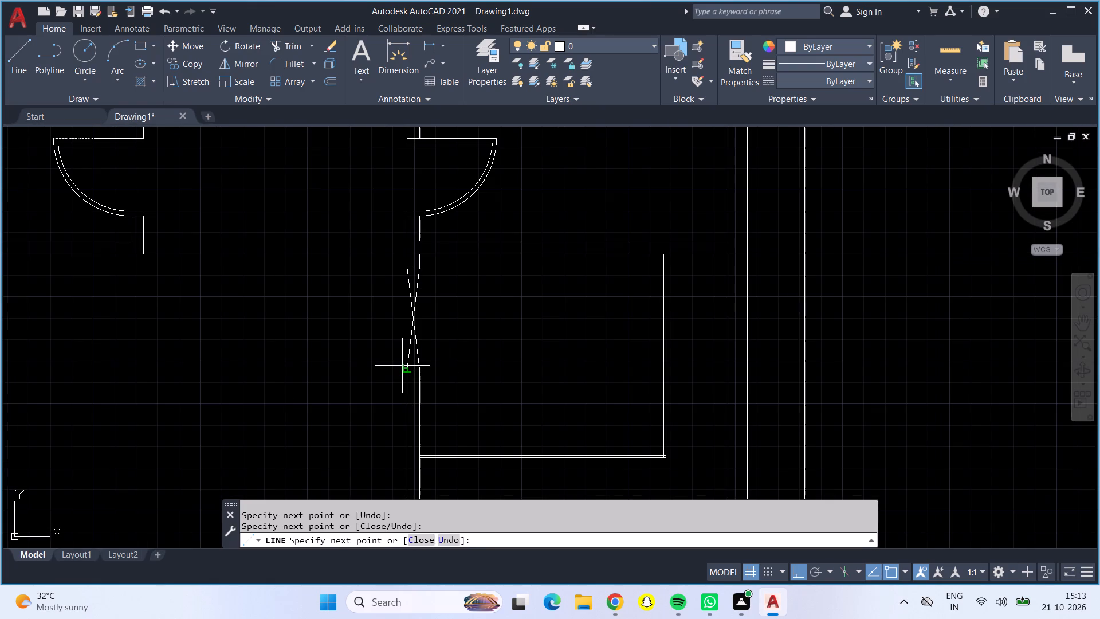
pyautogui.press('Return')
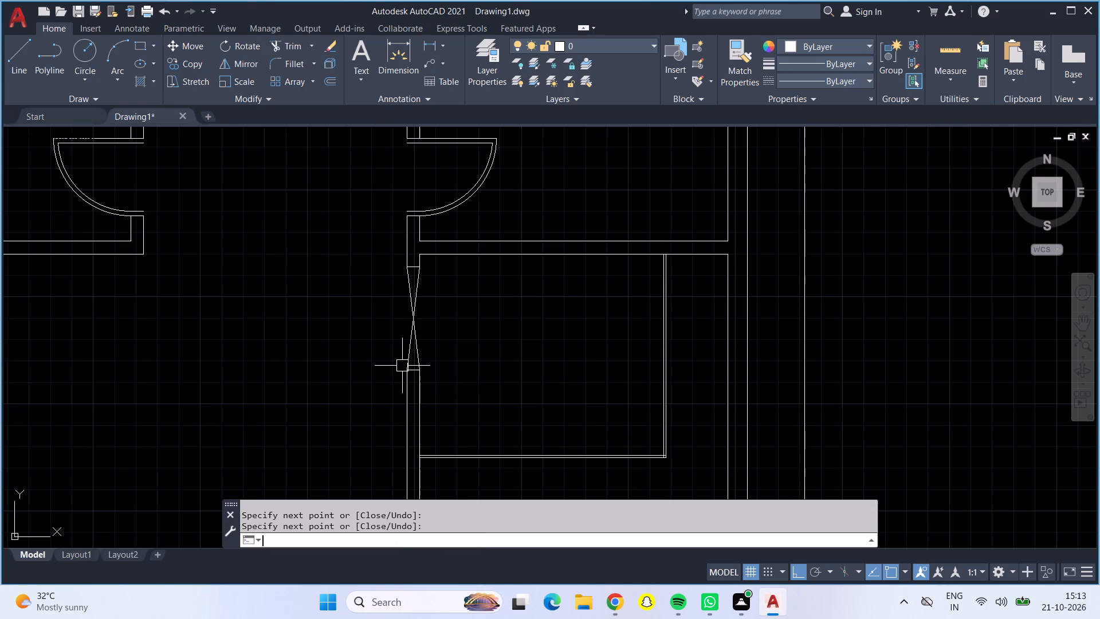
# Draw a 9" wide by 4' tall upright rectangle from lines in the empty space to the right of the plan.
pyautogui.scroll(-1, 346, 370)
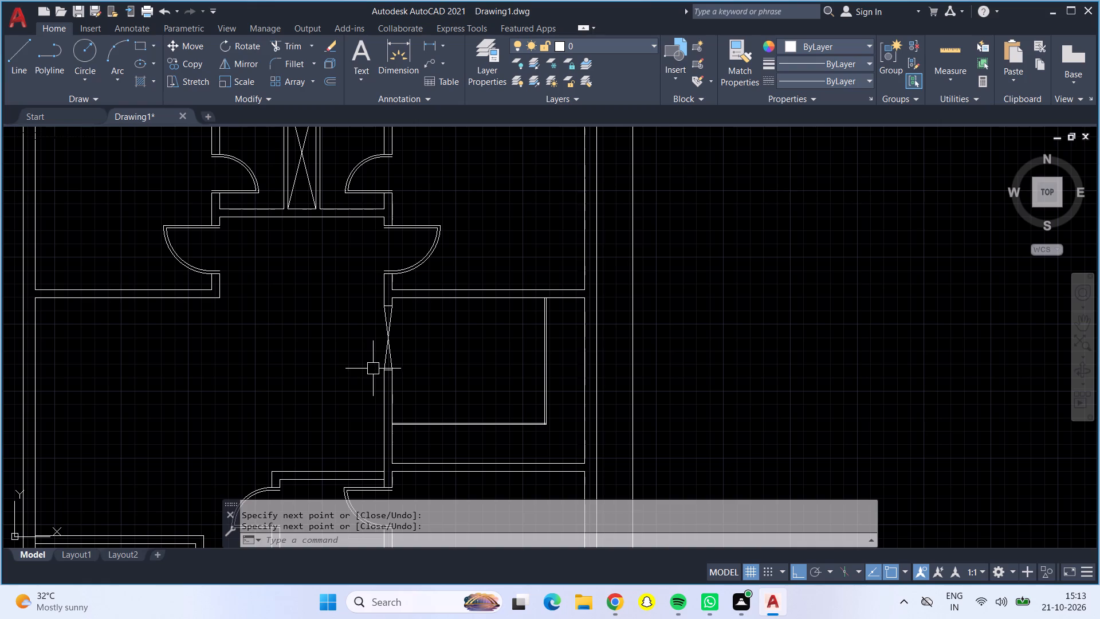
pyautogui.scroll(-1, 356, 348)
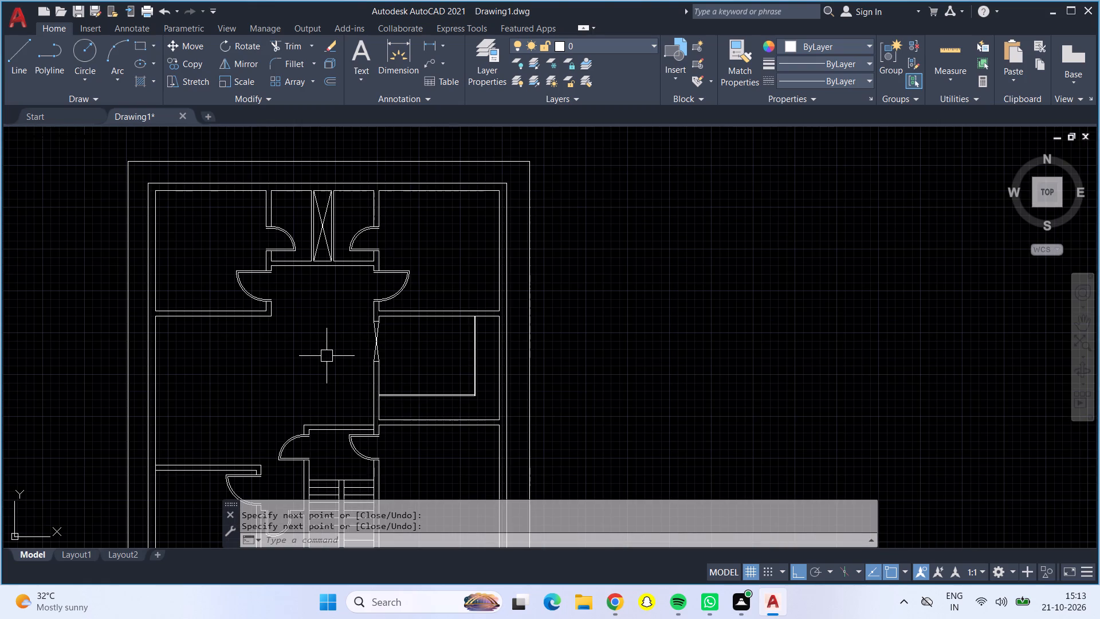
pyautogui.scroll(-2, 319, 346)
pyautogui.moveTo(319, 348); pyautogui.dragTo(326, 323, button='middle')
pyautogui.scroll(2, 326, 323)
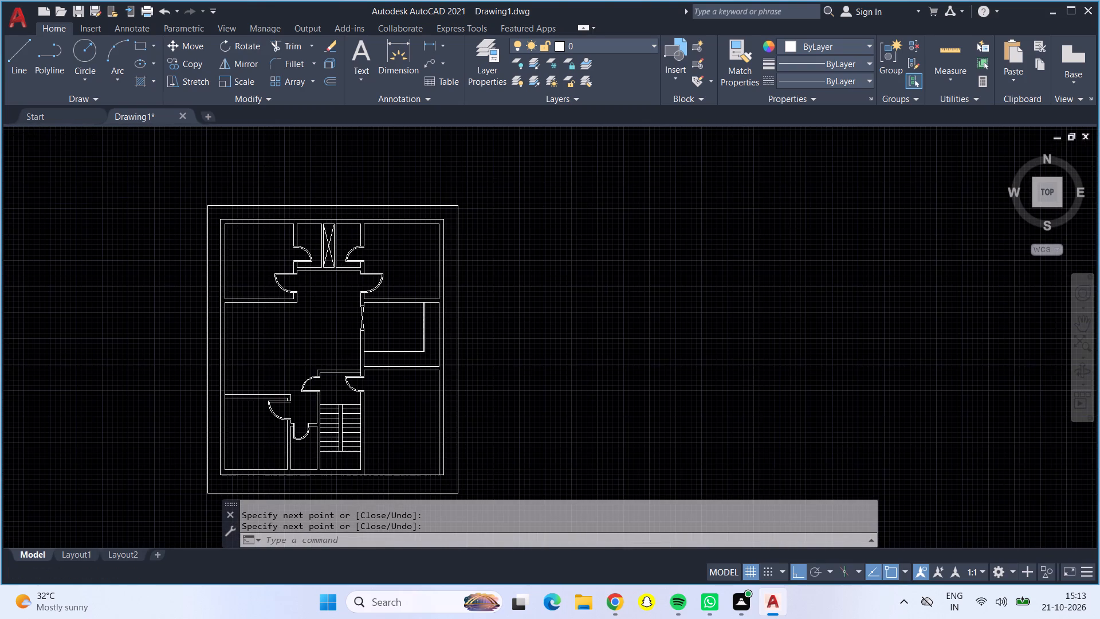
pyautogui.scroll(2, 329, 315)
pyautogui.scroll(-2, 329, 315)
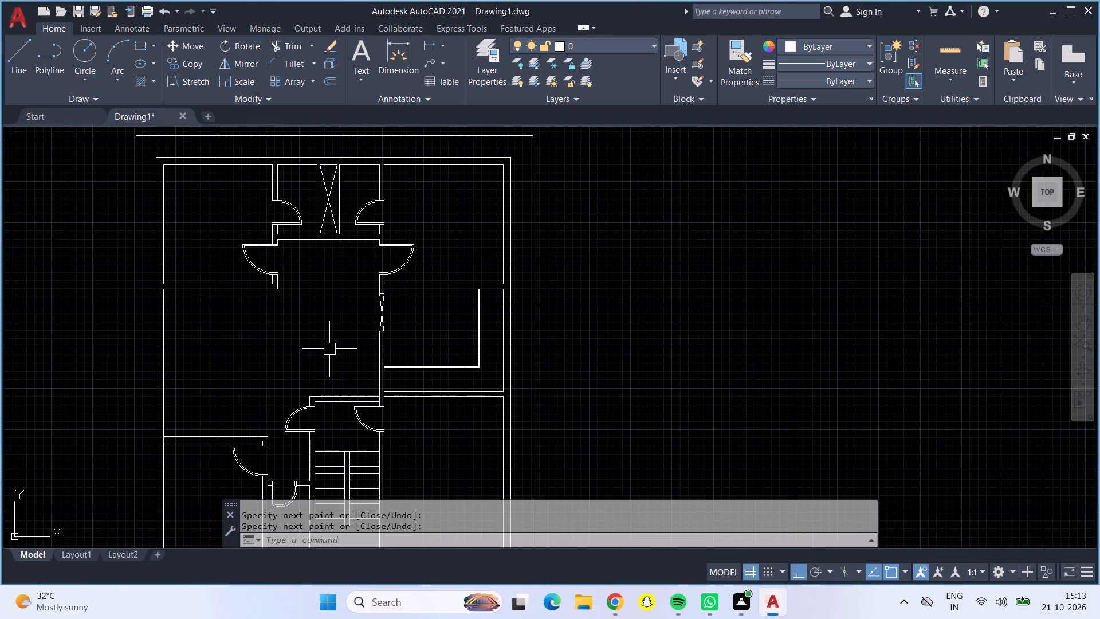
pyautogui.click(16, 57)
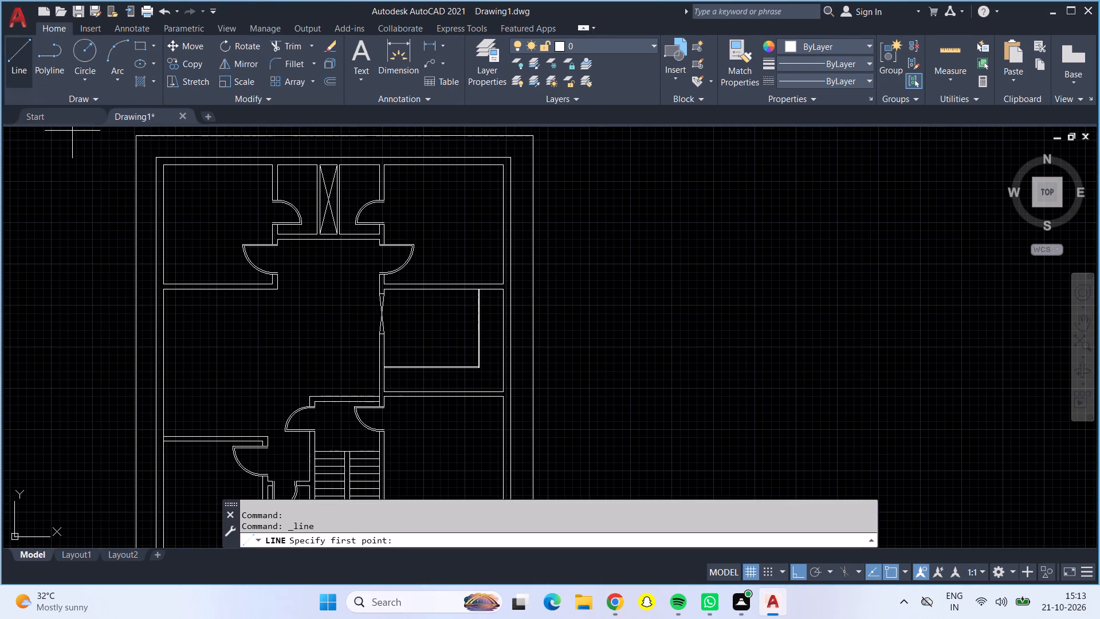
pyautogui.click(608, 240)
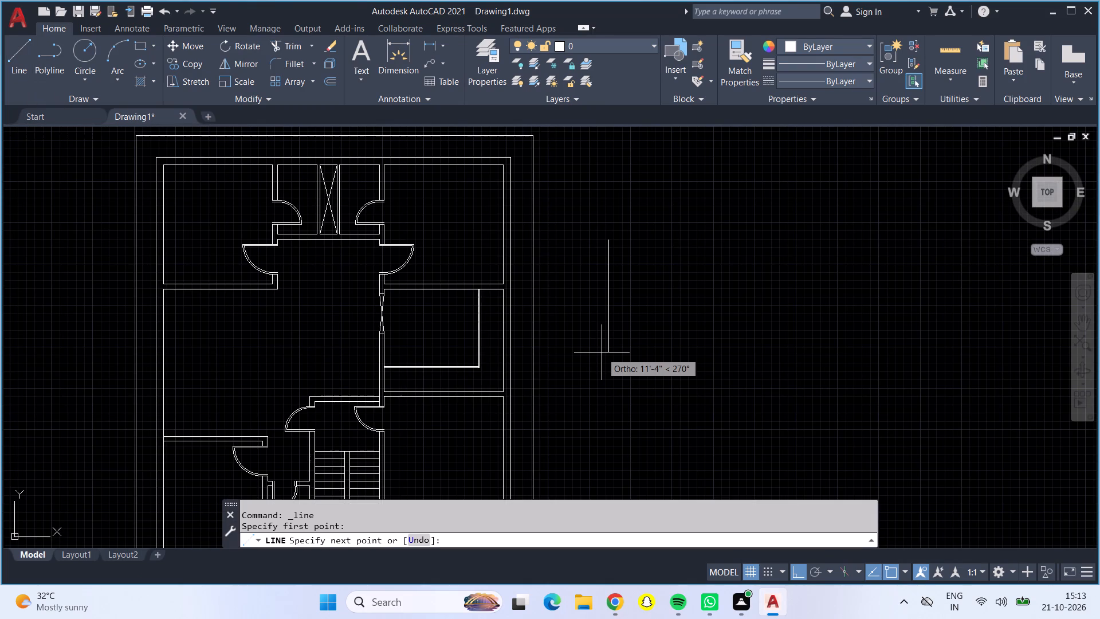
pyautogui.write("4'")
pyautogui.press('Return')
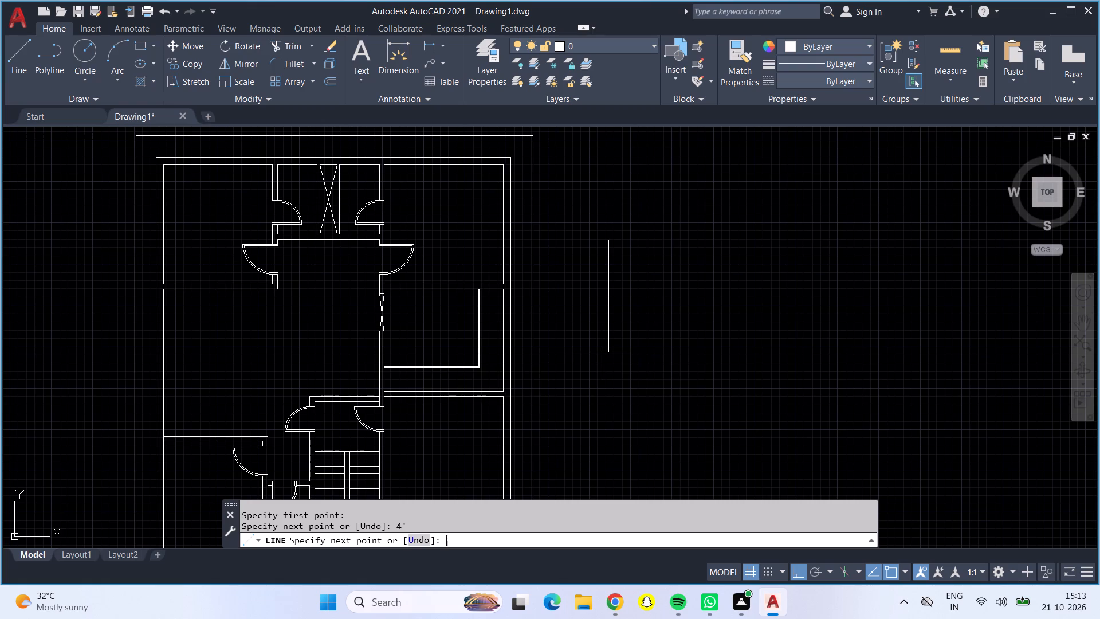
pyautogui.write('9"')
pyautogui.press('Return')
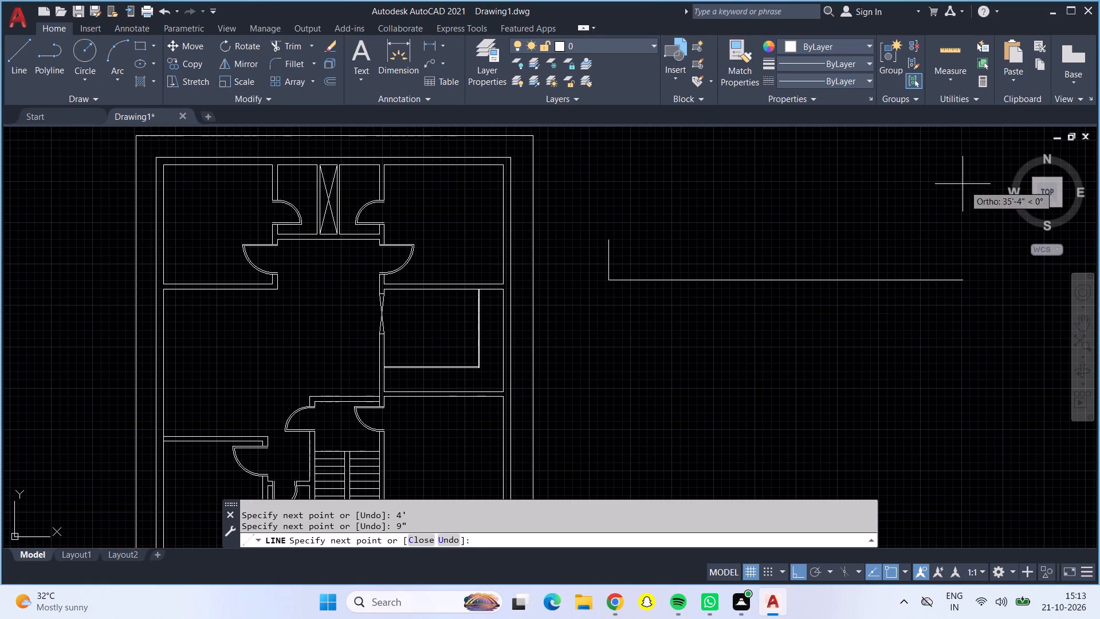
pyautogui.write("4'")
pyautogui.press('Return')
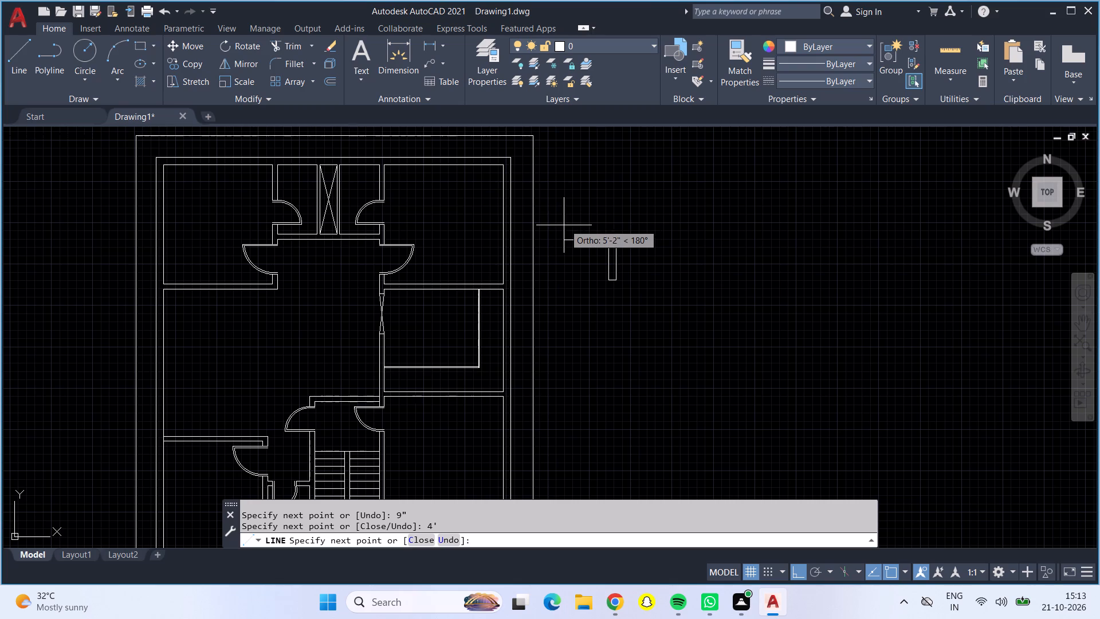
pyautogui.write('9"')
pyautogui.press('Return')
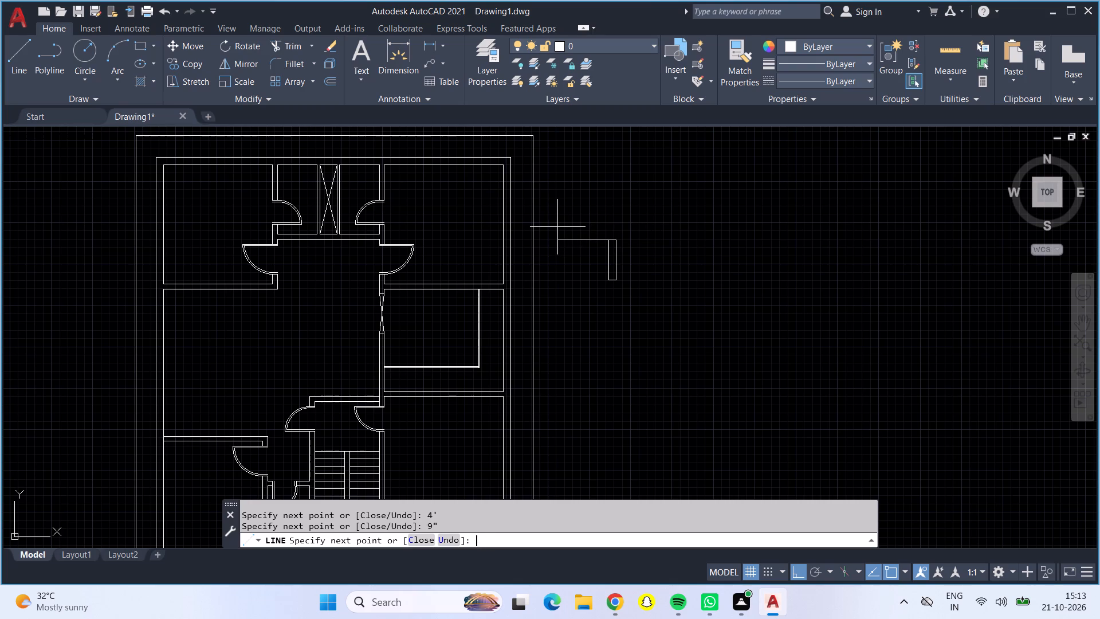
pyautogui.press('Return')
# Offset both long sides of the 4' by 9" rectangle inward by 3".
pyautogui.scroll(3, 618, 273)
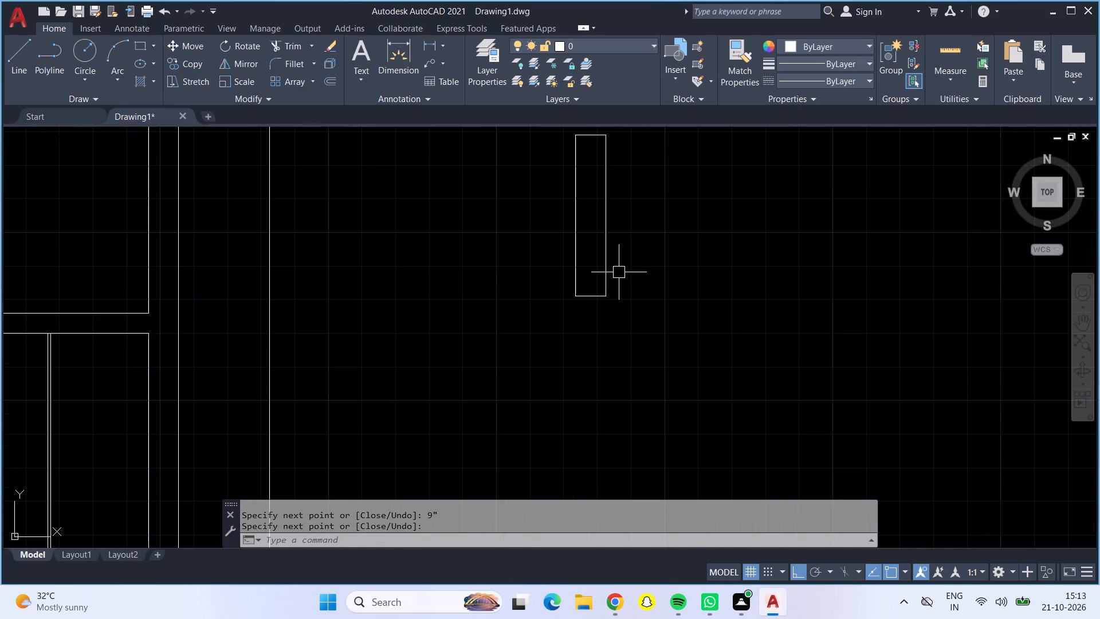
pyautogui.moveTo(599, 263); pyautogui.dragTo(597, 381, button='middle')
pyautogui.scroll(1, 599, 263)
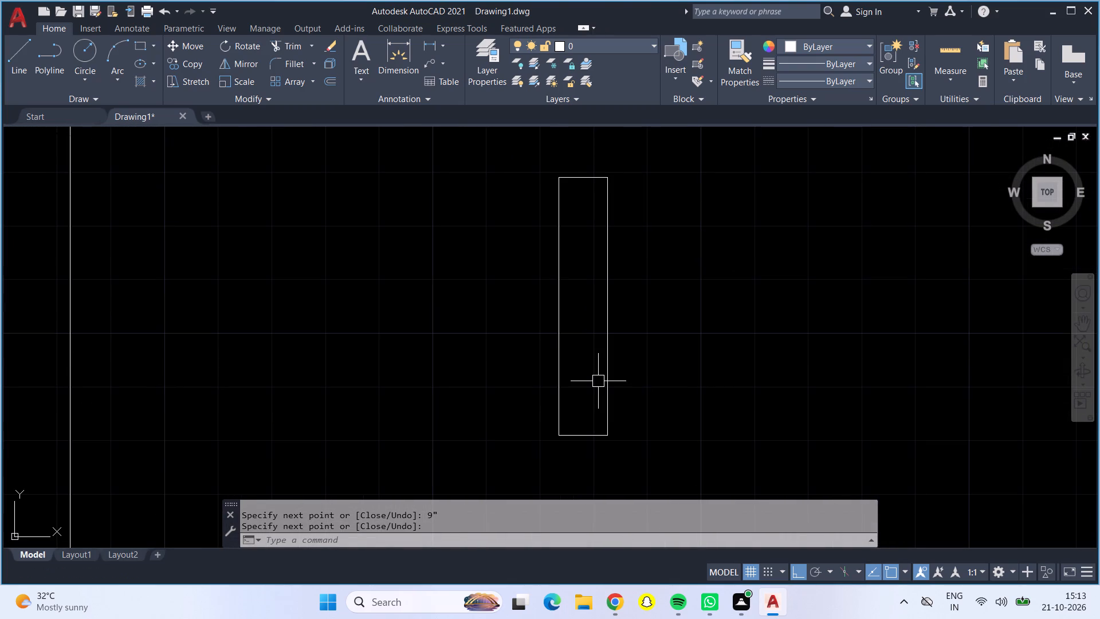
pyautogui.press('o')
pyautogui.press('Return')
pyautogui.press('3')
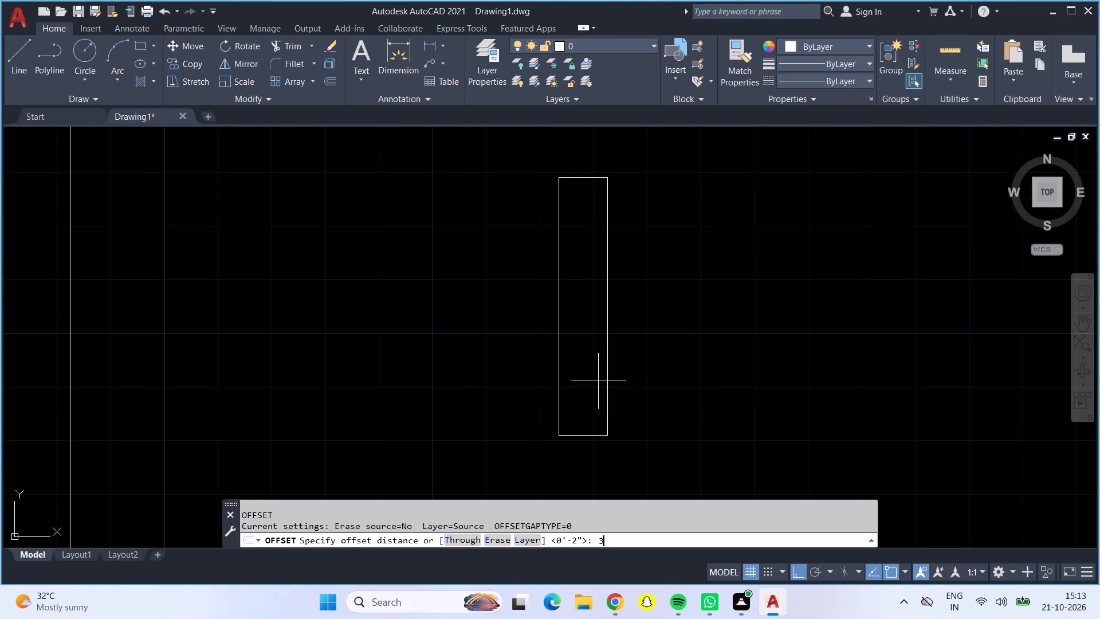
pyautogui.hotkey('shift', '"')
pyautogui.press('Return')
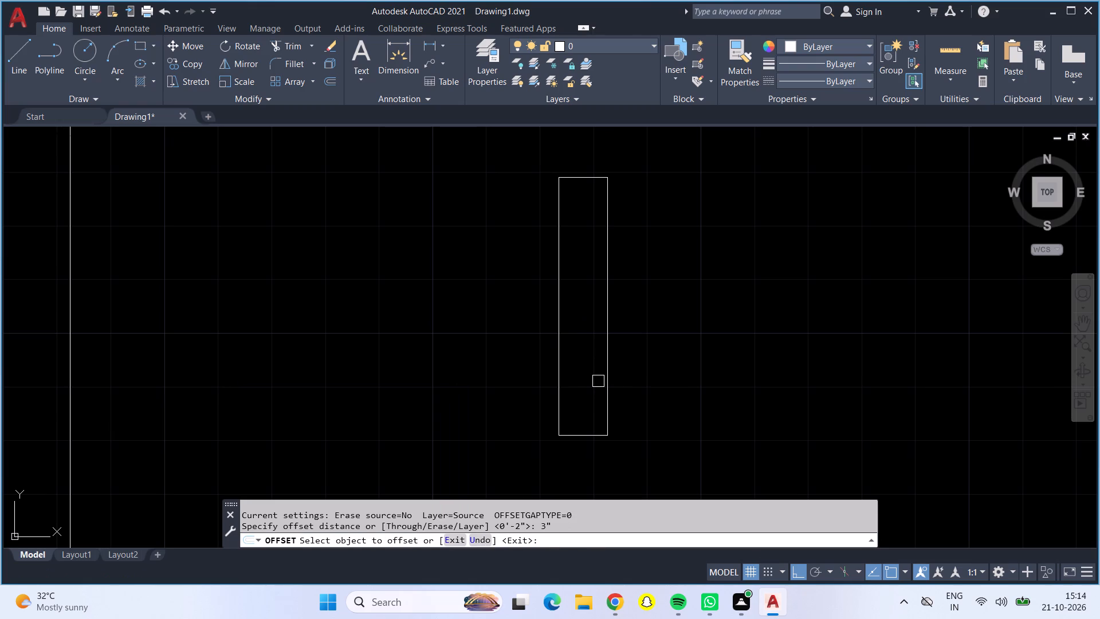
pyautogui.click(553, 338)
pyautogui.click(557, 340)
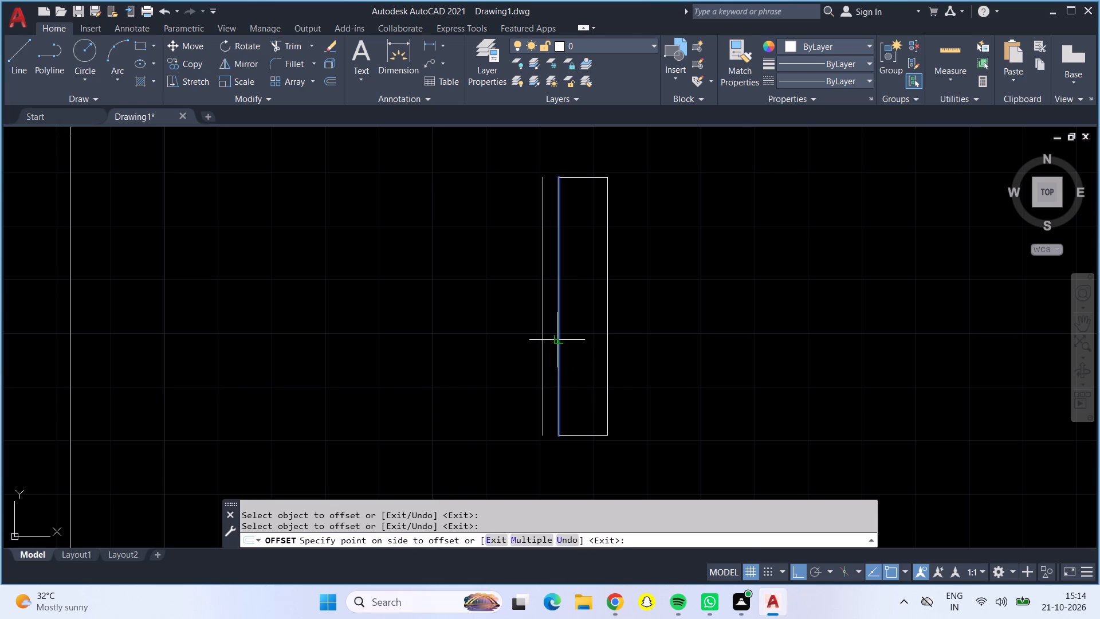
pyautogui.moveTo(579, 359); pyautogui.dragTo(589, 362)
pyautogui.click(606, 370)
pyautogui.click(588, 367)
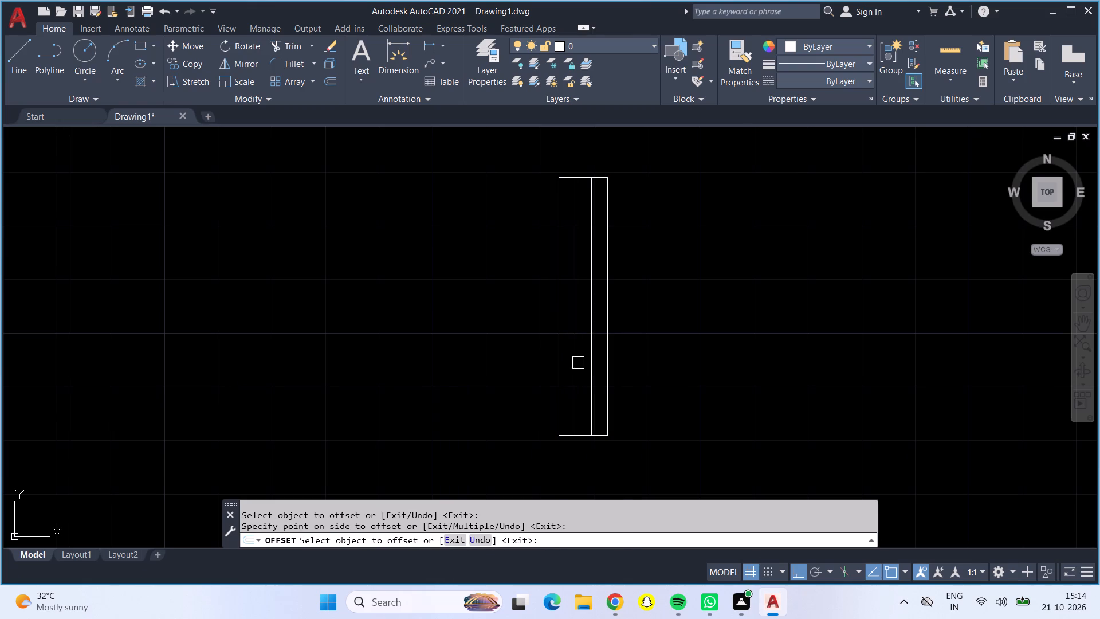
pyautogui.press('Return')
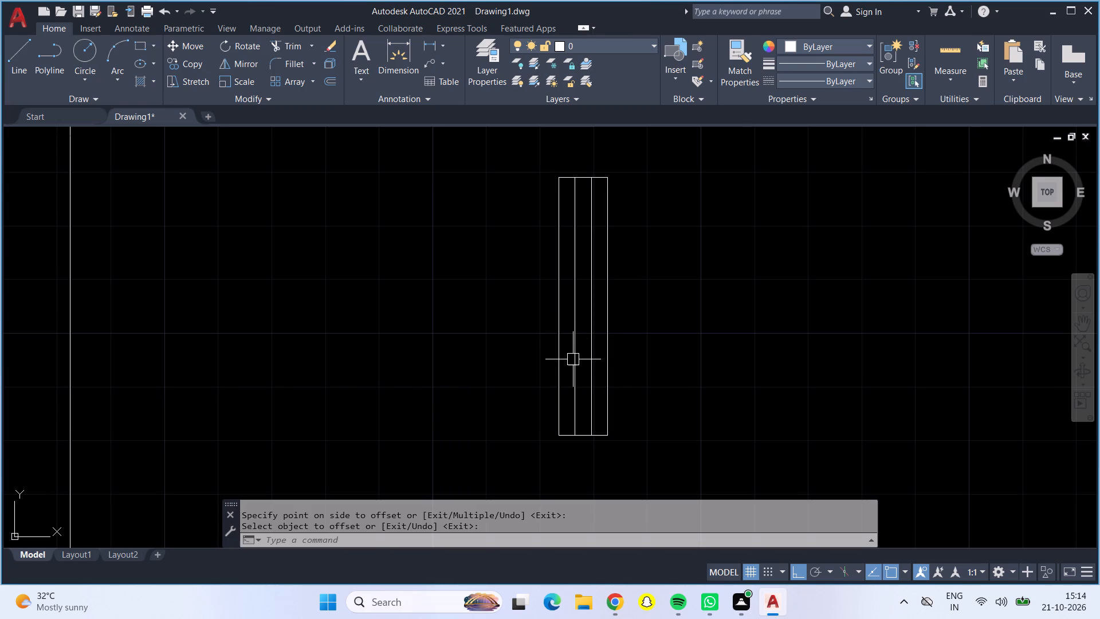
# Copy the whole 4' by 9" window symbol from its left long side into the outer wall of the plan's top-right room, with ortho off.
pyautogui.click(511, 156)
pyautogui.click(681, 468)
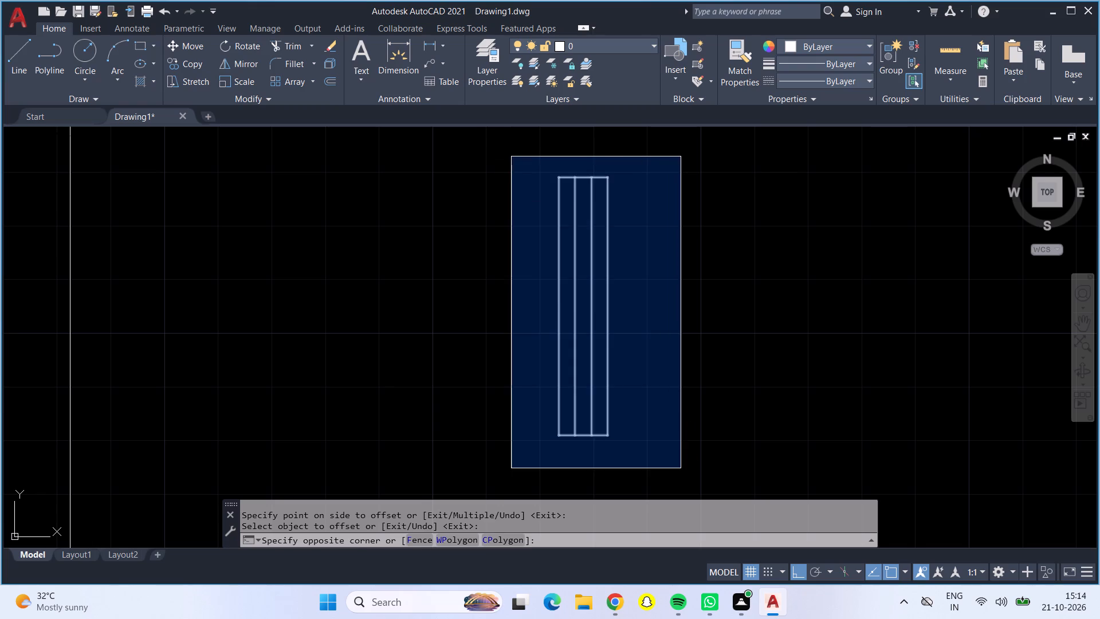
pyautogui.click(194, 63)
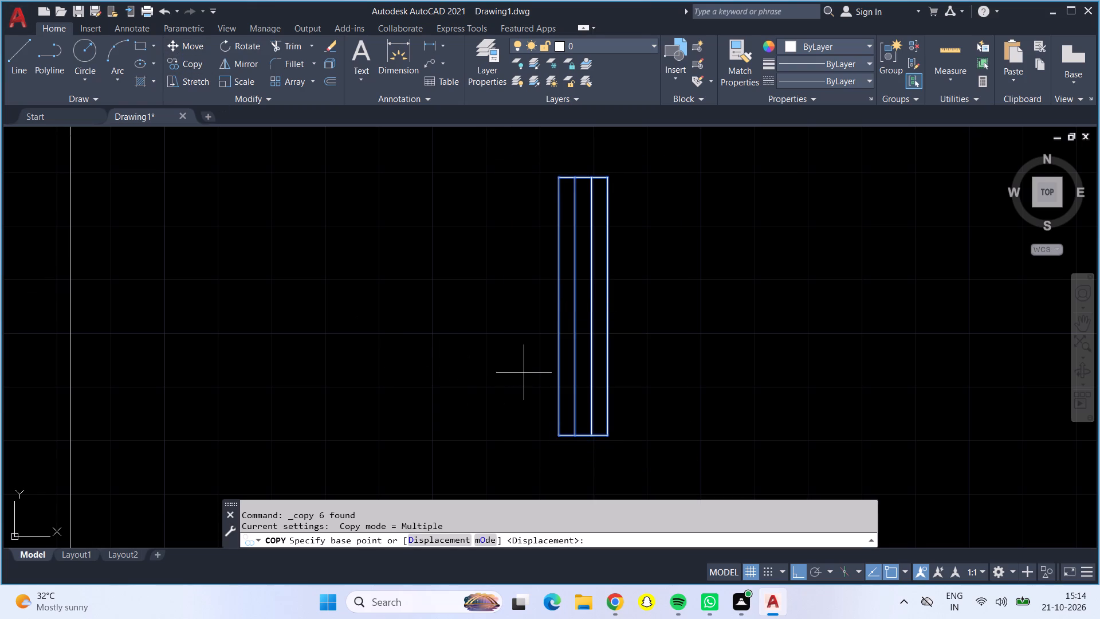
pyautogui.click(560, 373)
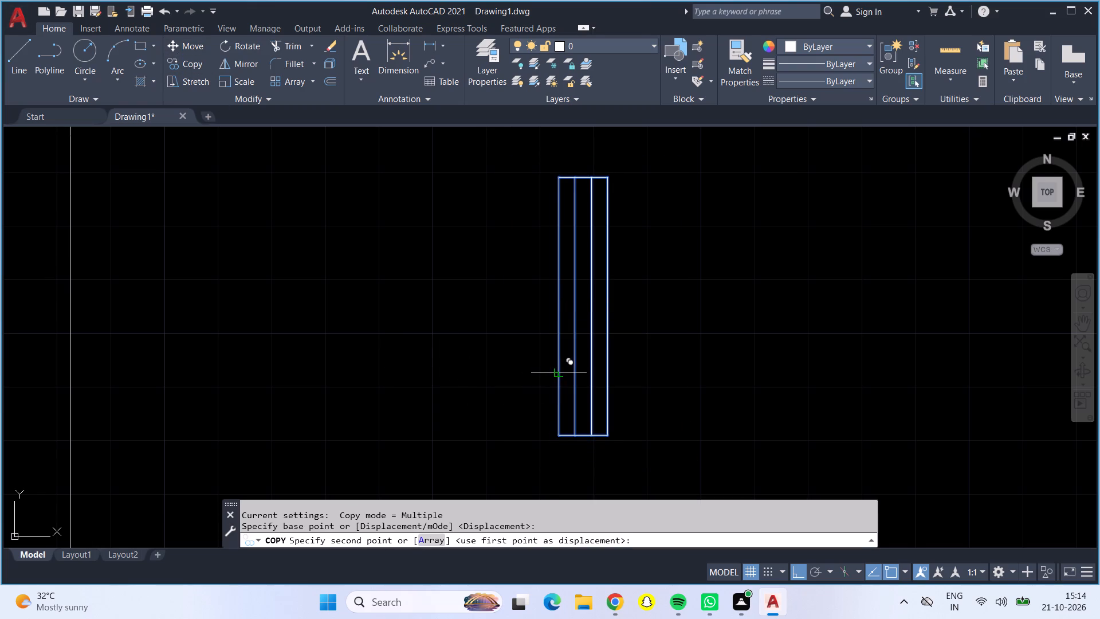
pyautogui.scroll(-1, 426, 343)
pyautogui.scroll(-1, 331, 344)
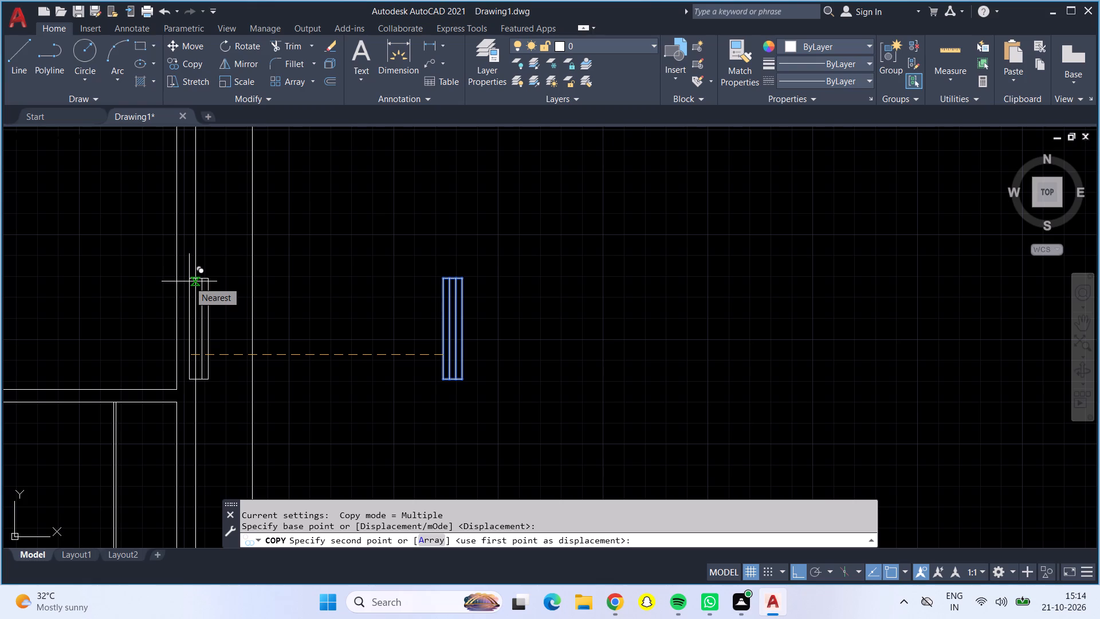
pyautogui.press('F8')
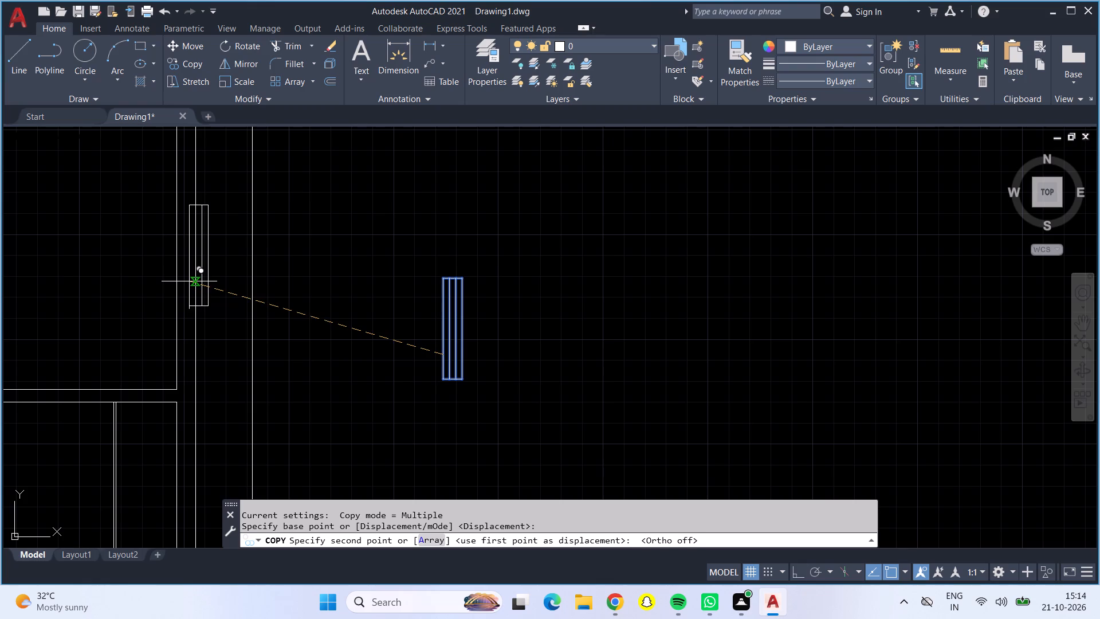
pyautogui.scroll(-2, 260, 264)
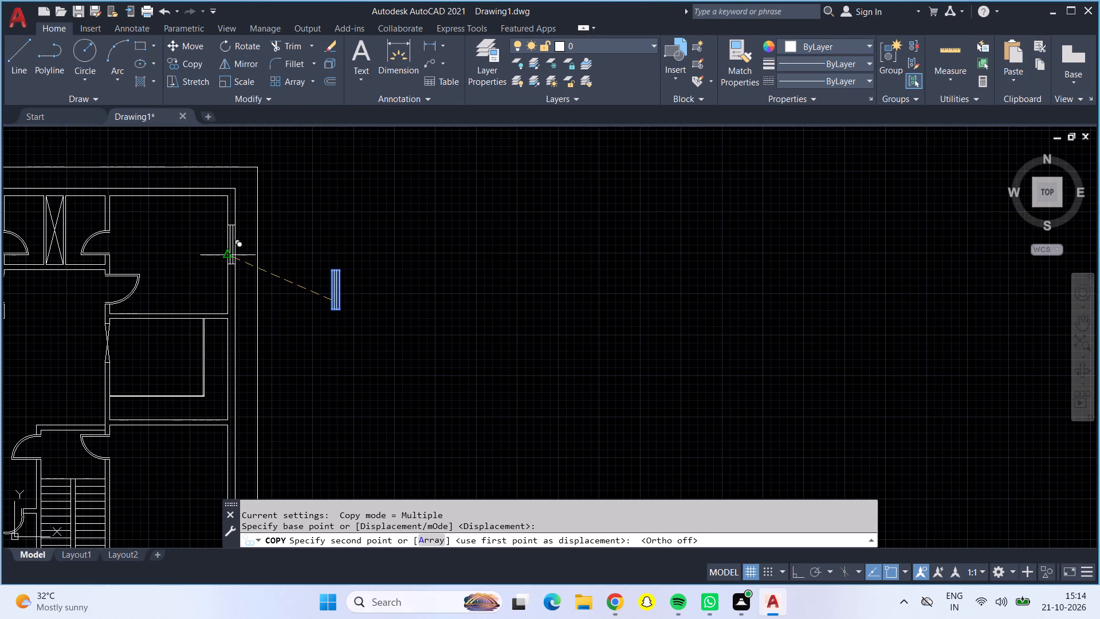
pyautogui.scroll(1, 226, 250)
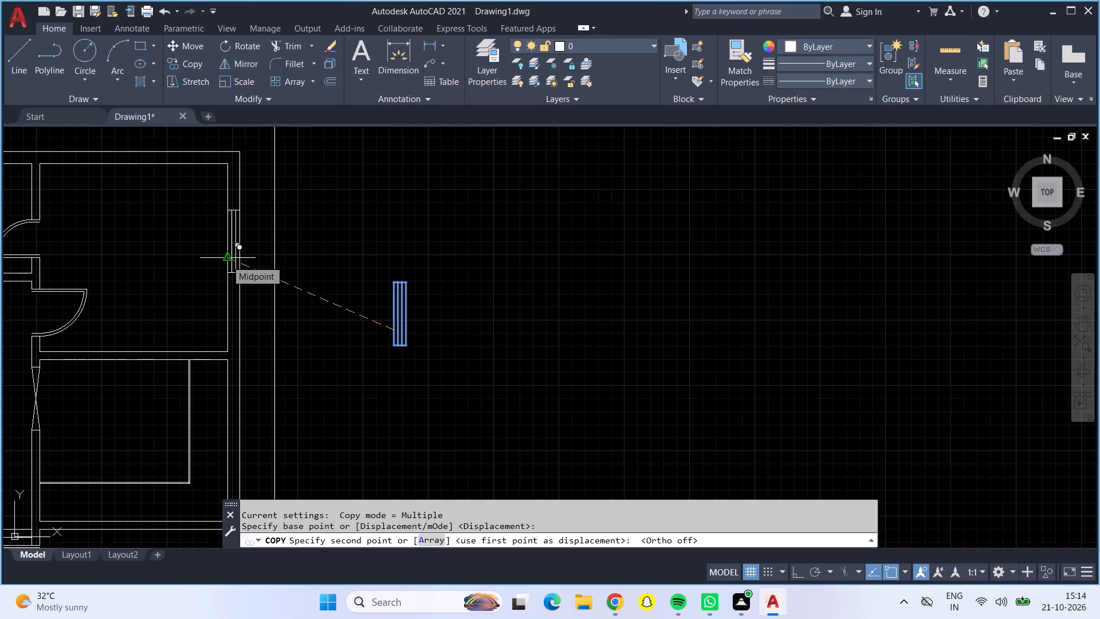
pyautogui.scroll(2, 226, 262)
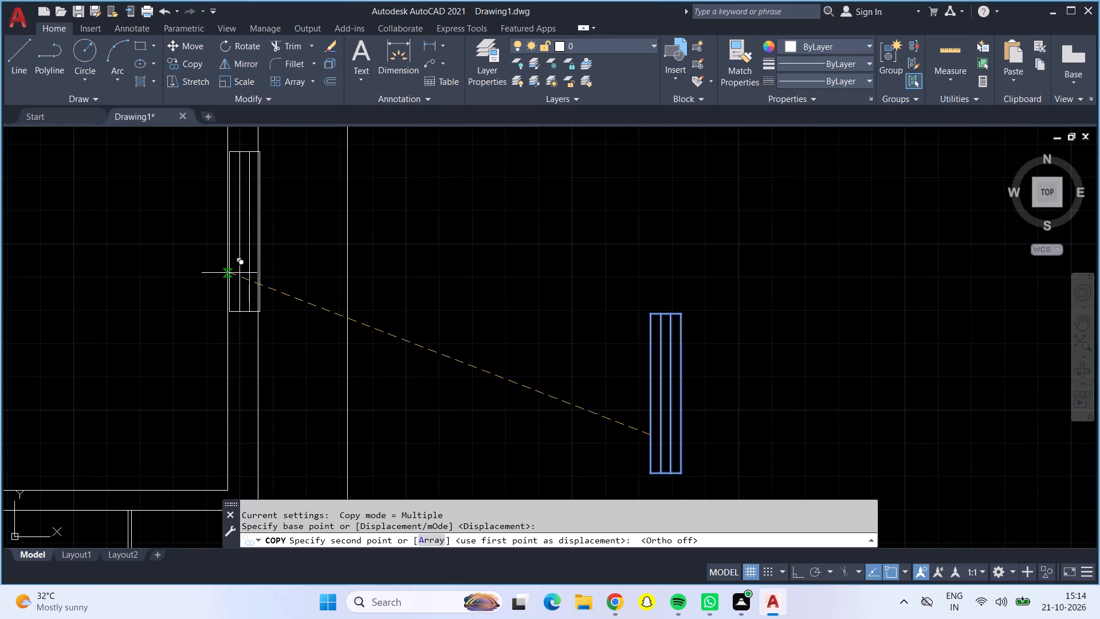
pyautogui.click(229, 272)
# Place another copy of the window symbol in the right outer wall of the counter room.
pyautogui.scroll(-3, 229, 271)
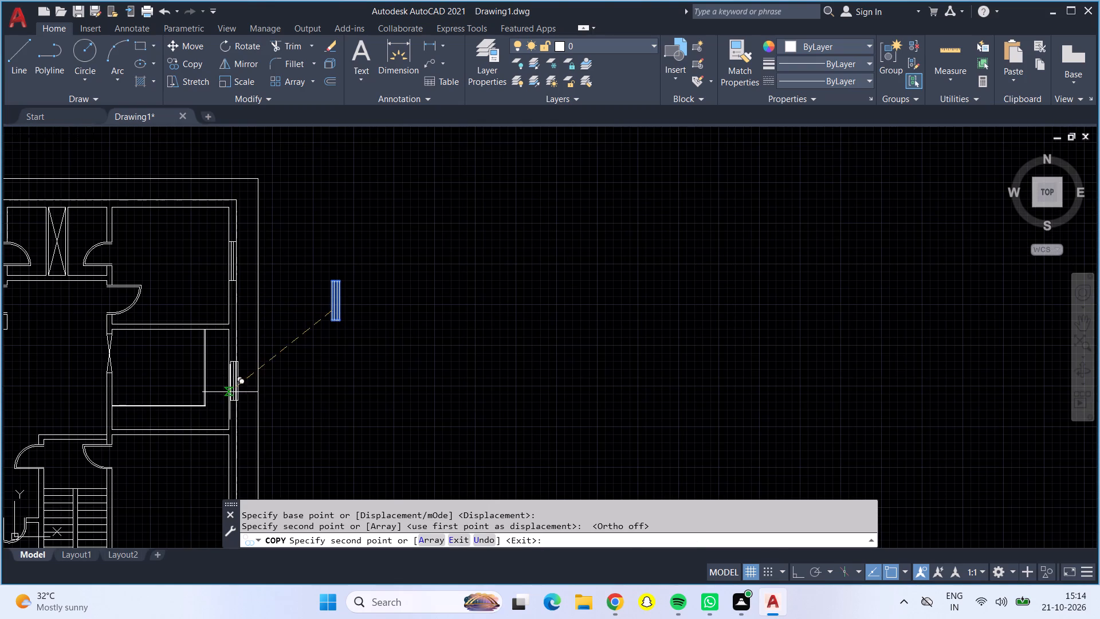
pyautogui.moveTo(228, 393); pyautogui.dragTo(263, 267, button='middle')
pyautogui.scroll(1, 266, 263)
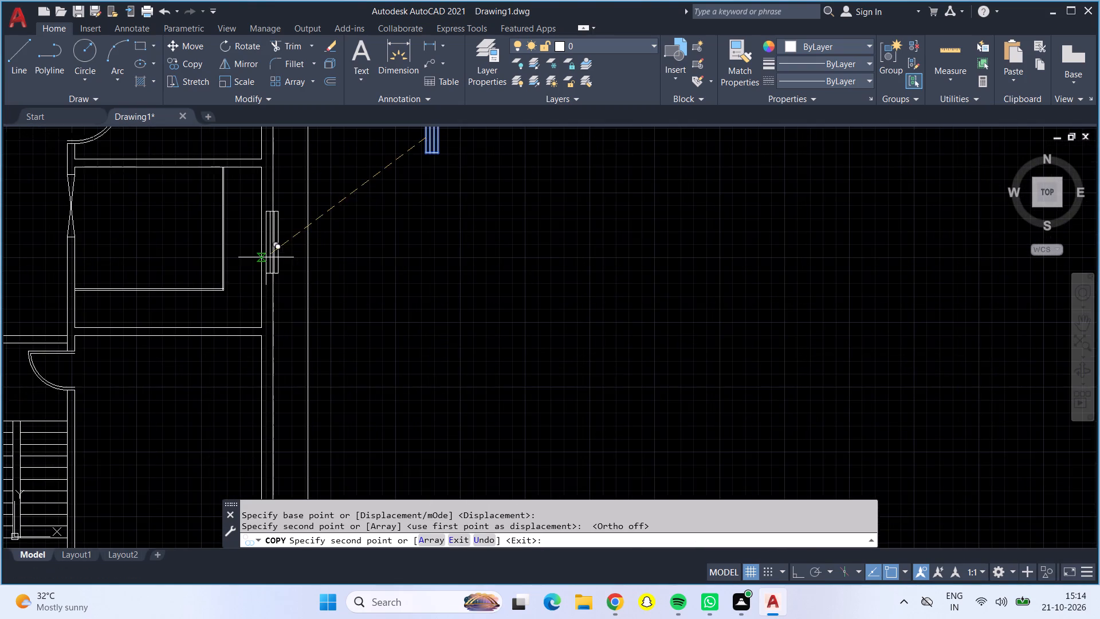
pyautogui.scroll(2, 266, 255)
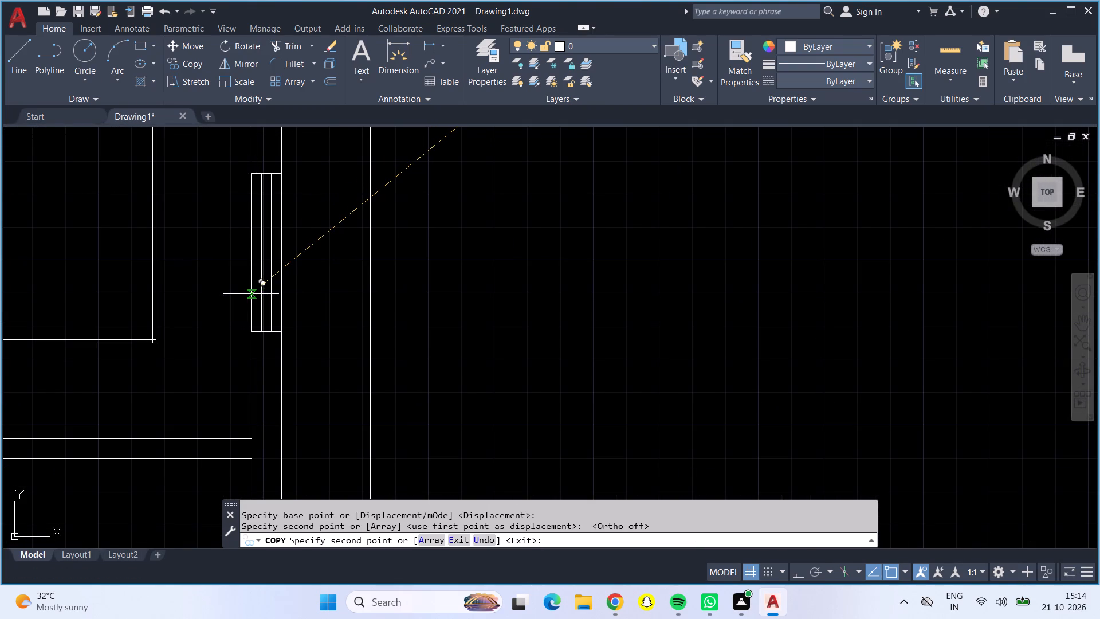
pyautogui.click(251, 294)
# Place a copy of the window symbol in the left outer wall of the plan's bottom-left room.
pyautogui.scroll(-3, 252, 294)
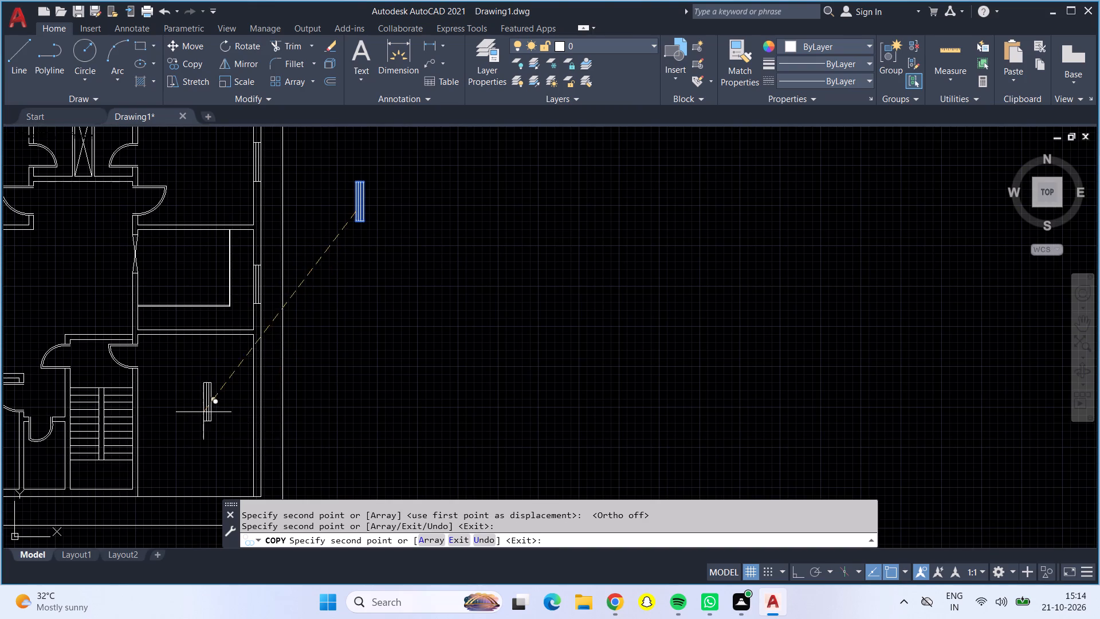
pyautogui.scroll(-1, 203, 412)
pyautogui.scroll(2, 87, 451)
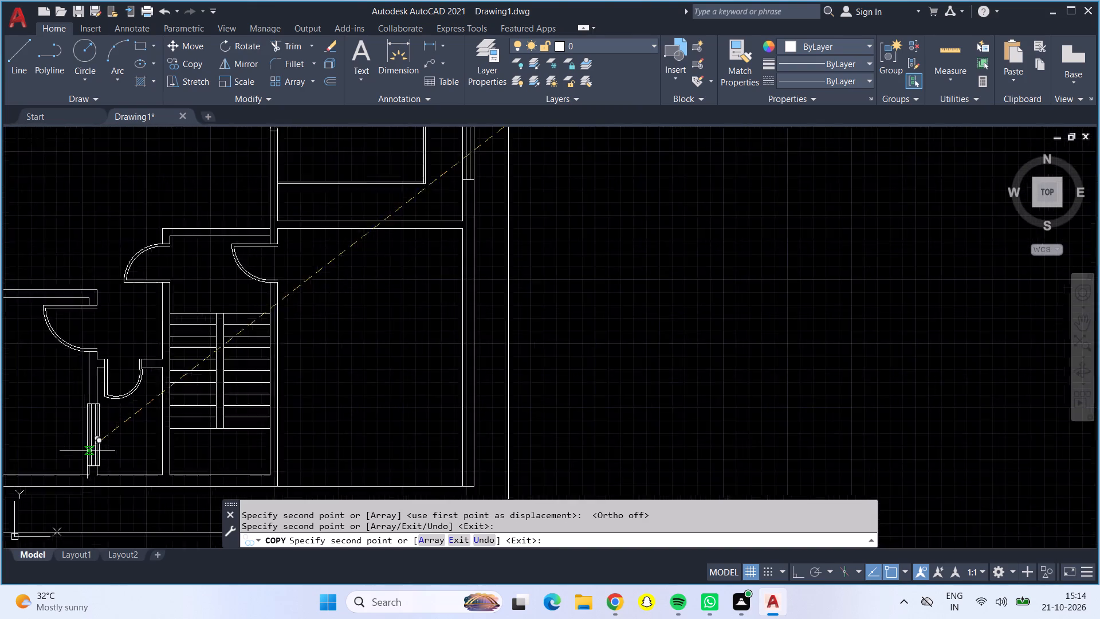
pyautogui.scroll(2, 87, 451)
pyautogui.scroll(-3, 88, 452)
pyautogui.moveTo(44, 416); pyautogui.dragTo(43, 415, button='middle')
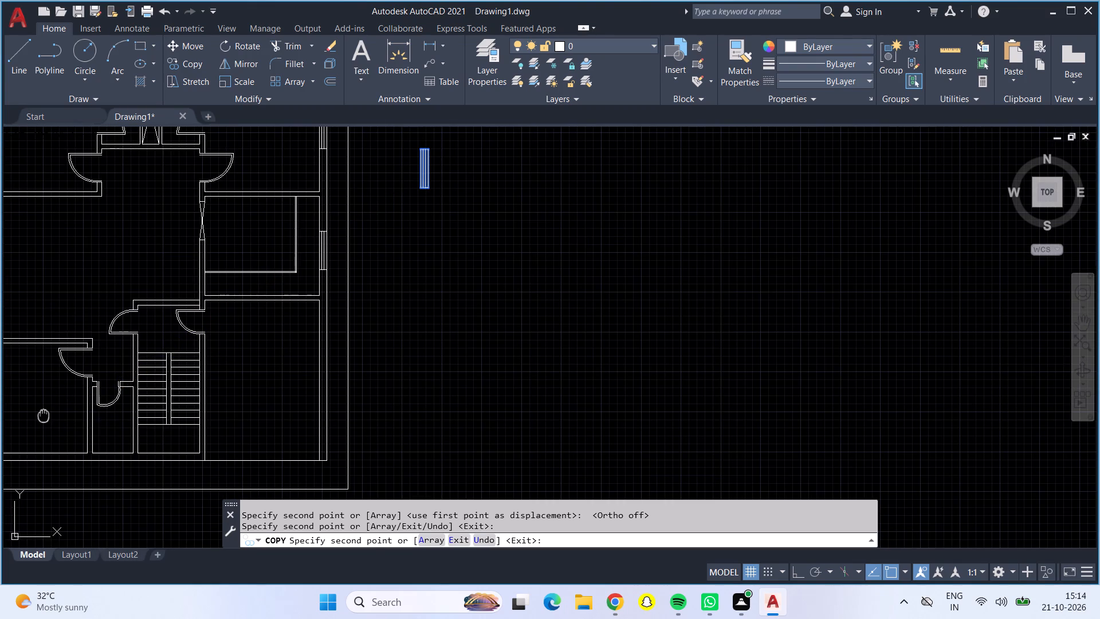
pyautogui.moveTo(43, 415); pyautogui.dragTo(298, 473, button='middle')
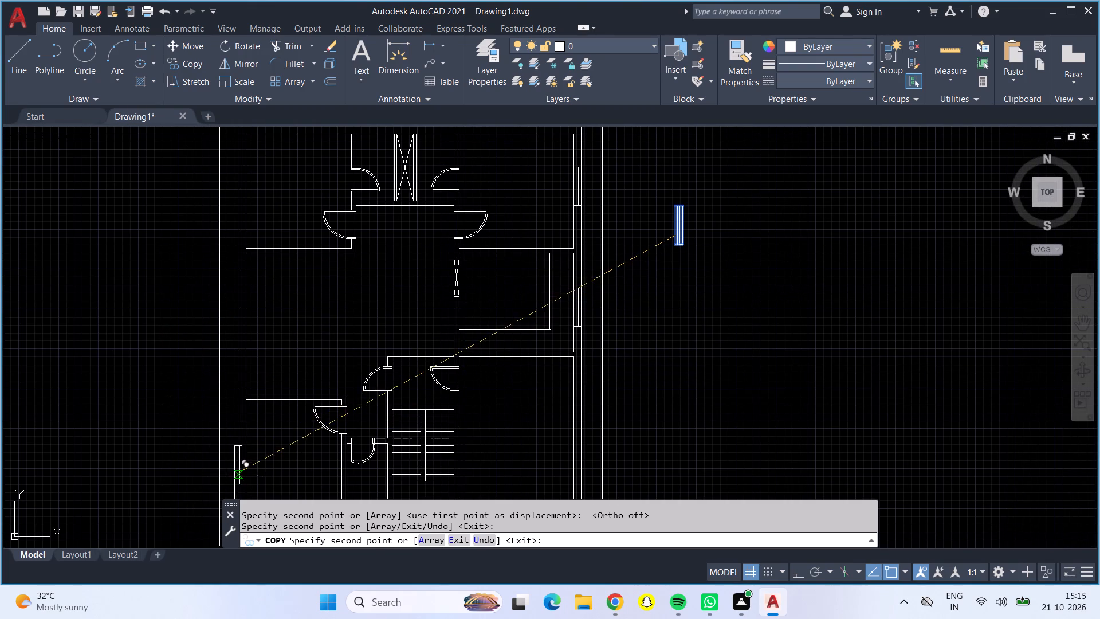
pyautogui.scroll(3, 234, 475)
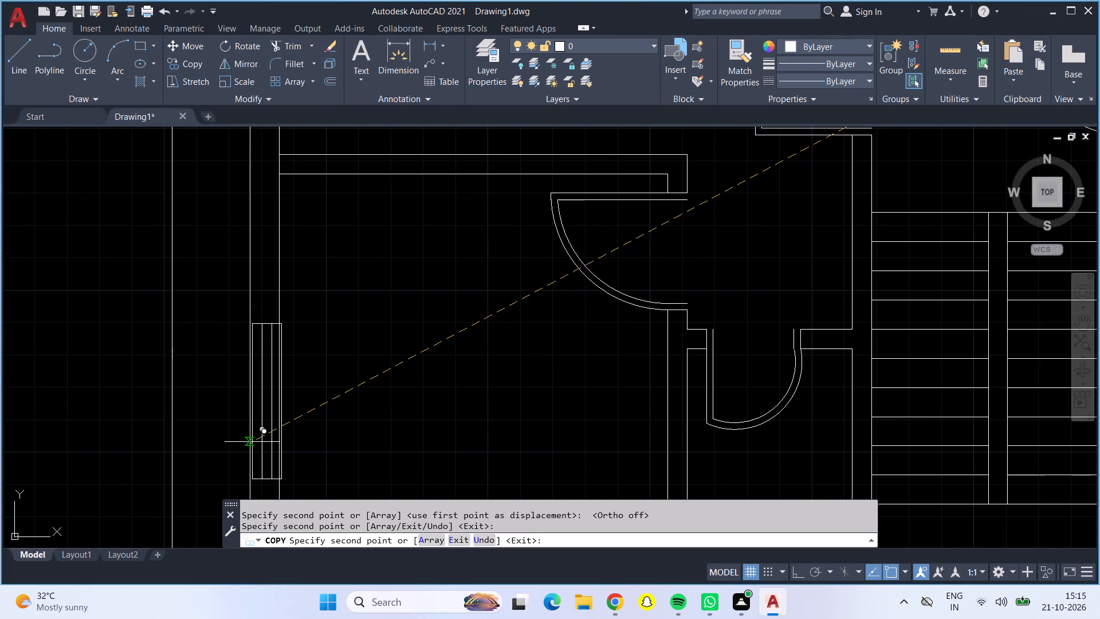
pyautogui.click(252, 440)
# Place two window symbol copies, one above the other, in the left outer wall of the large central room.
pyautogui.scroll(-3, 252, 438)
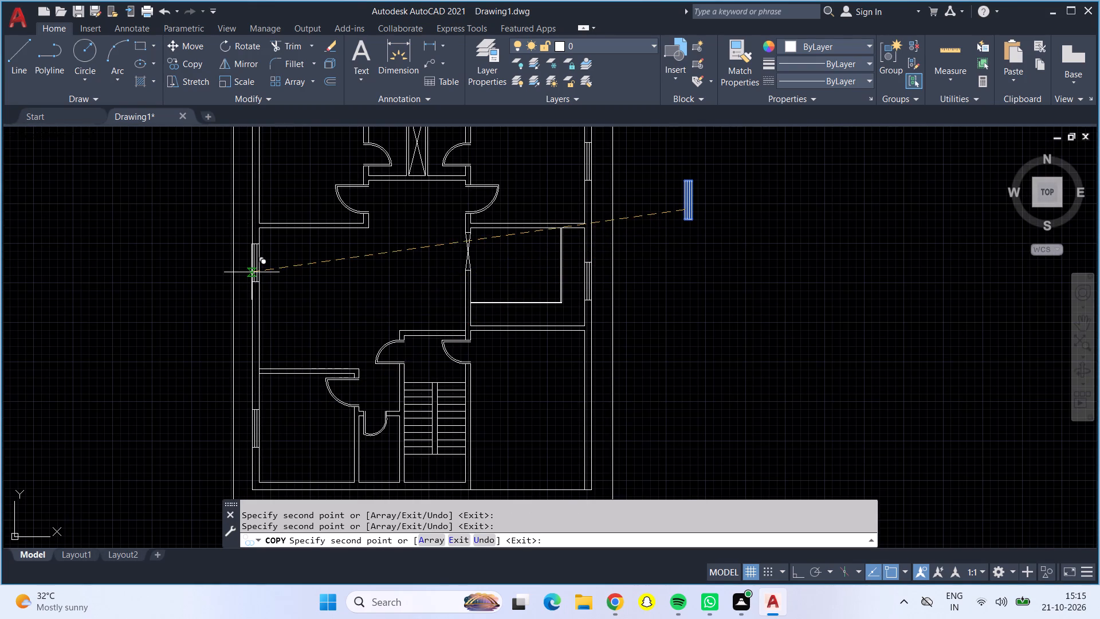
pyautogui.scroll(3, 250, 267)
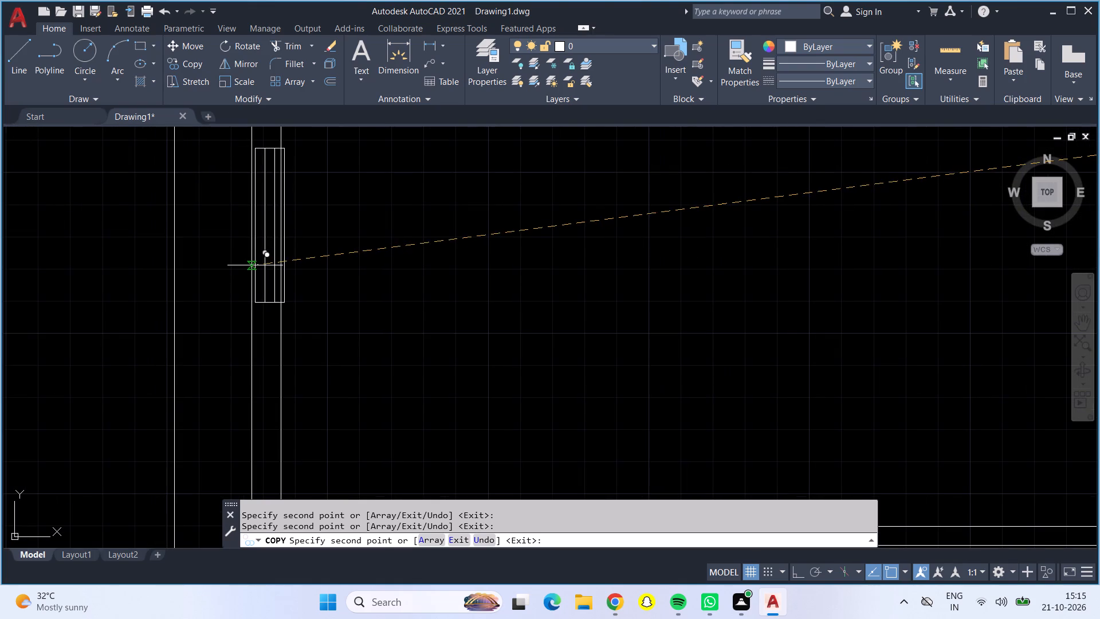
pyautogui.click(254, 259)
pyautogui.scroll(-2, 256, 323)
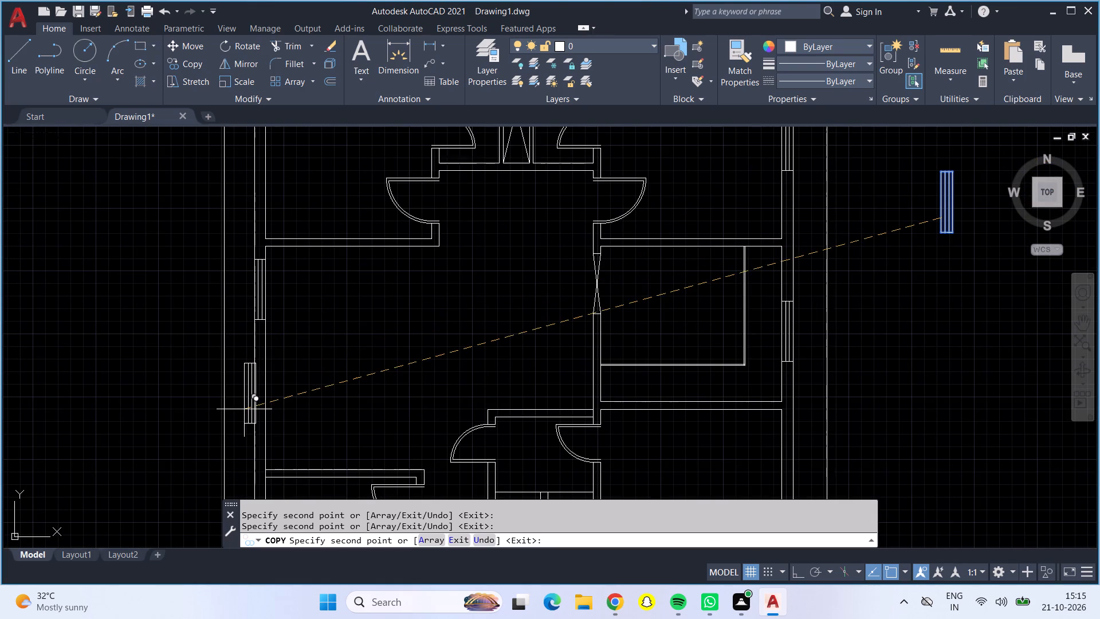
pyautogui.click(256, 415)
# Place a copy of the window symbol in the left outer wall of the plan's top-left room.
pyautogui.scroll(-1, 264, 409)
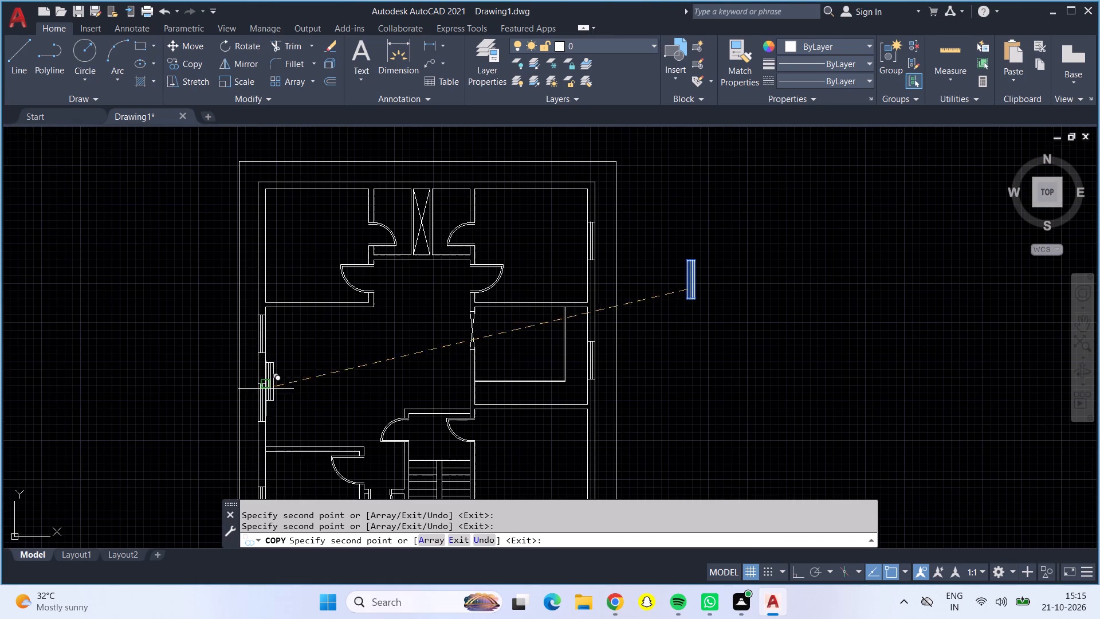
pyautogui.scroll(1, 262, 253)
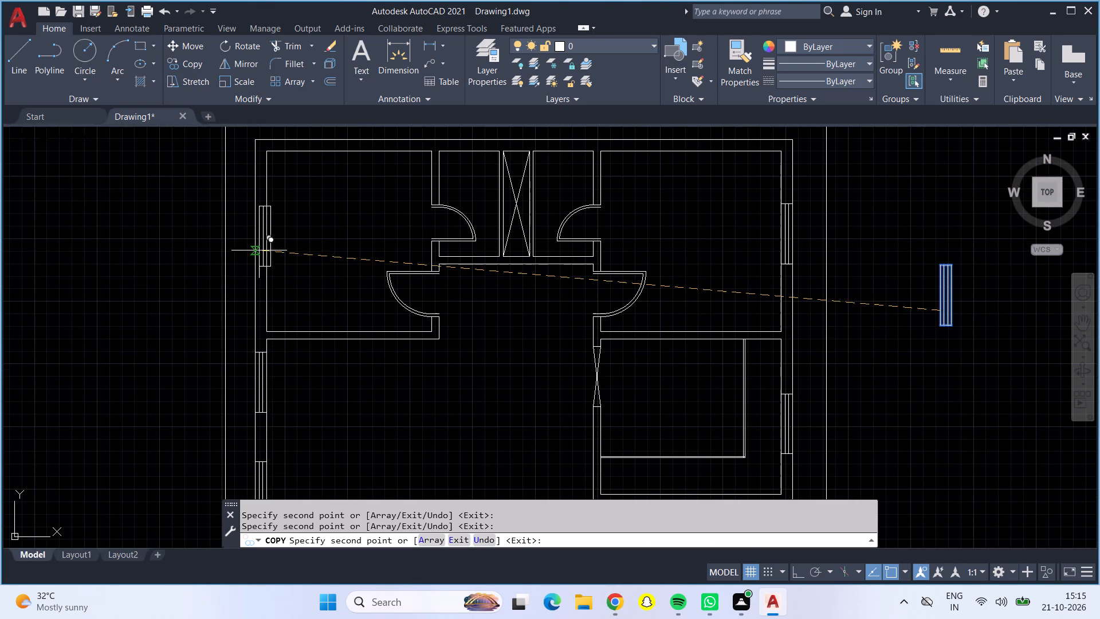
pyautogui.click(253, 250)
pyautogui.scroll(-2, 258, 264)
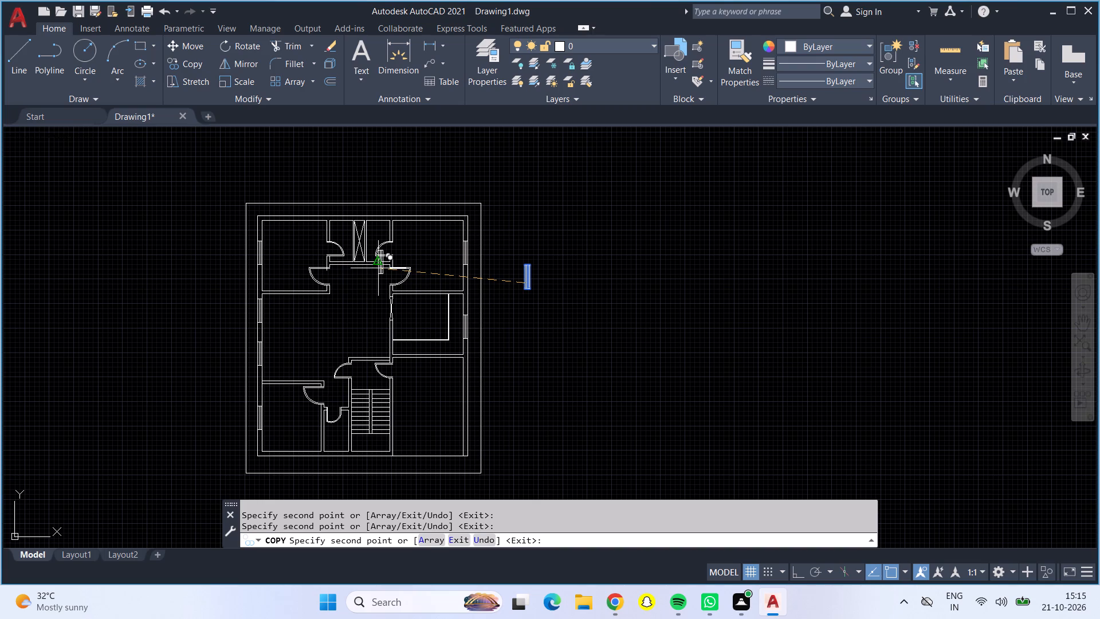
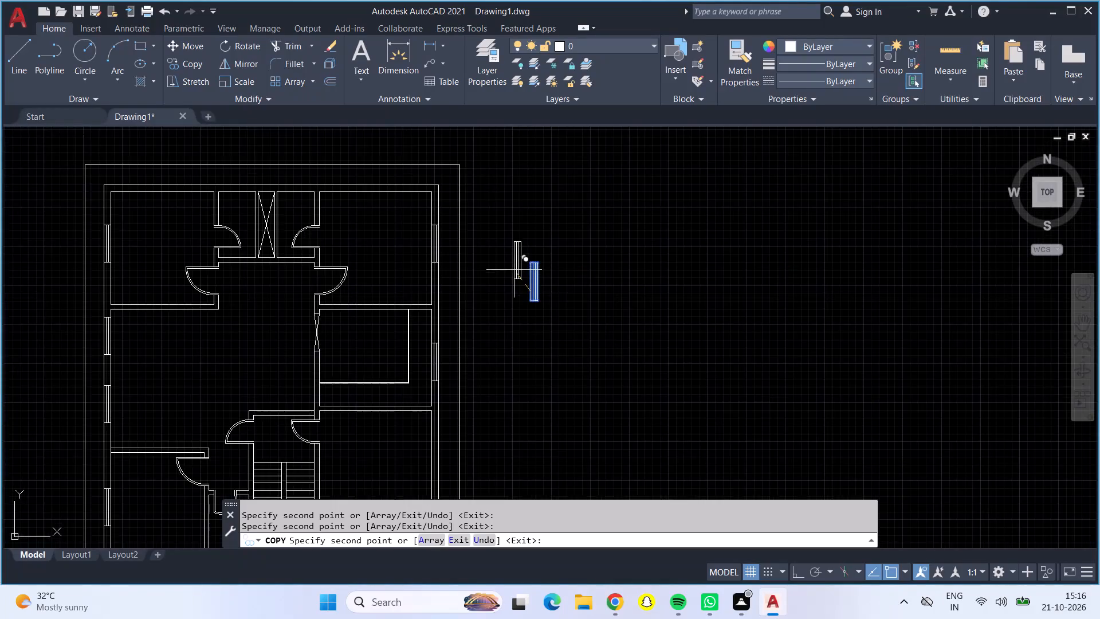
# Rotate the spare window symbol beside the plan about its lower end so it lies horizontally, with Ortho on.
pyautogui.scroll(3, 514, 275)
pyautogui.press('Escape')
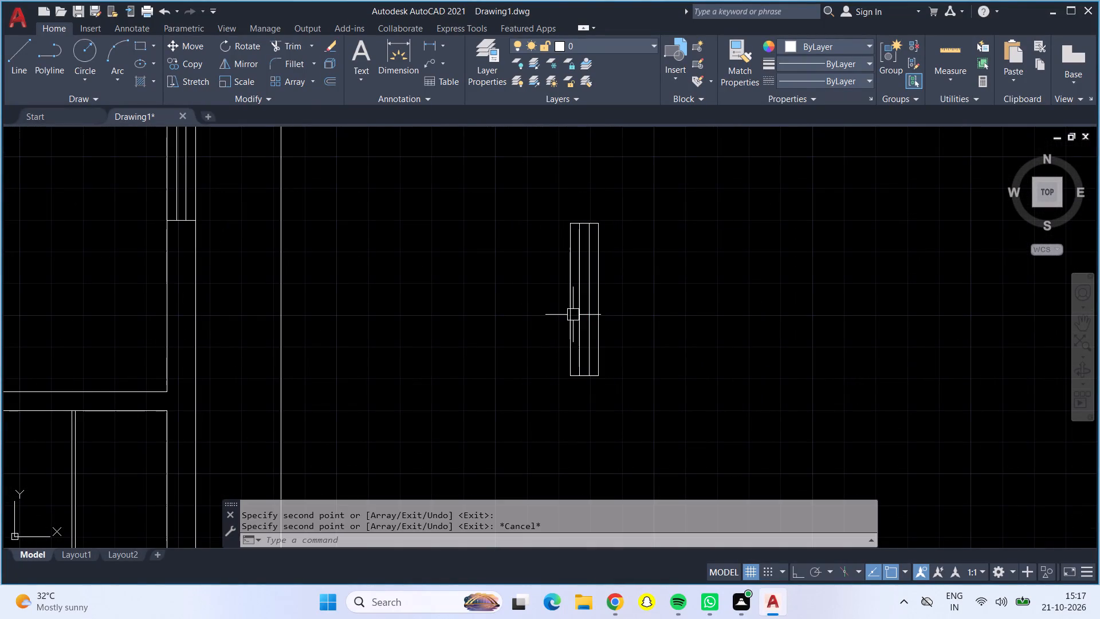
pyautogui.click(557, 198)
pyautogui.moveTo(713, 438); pyautogui.dragTo(708, 438)
pyautogui.click(253, 47)
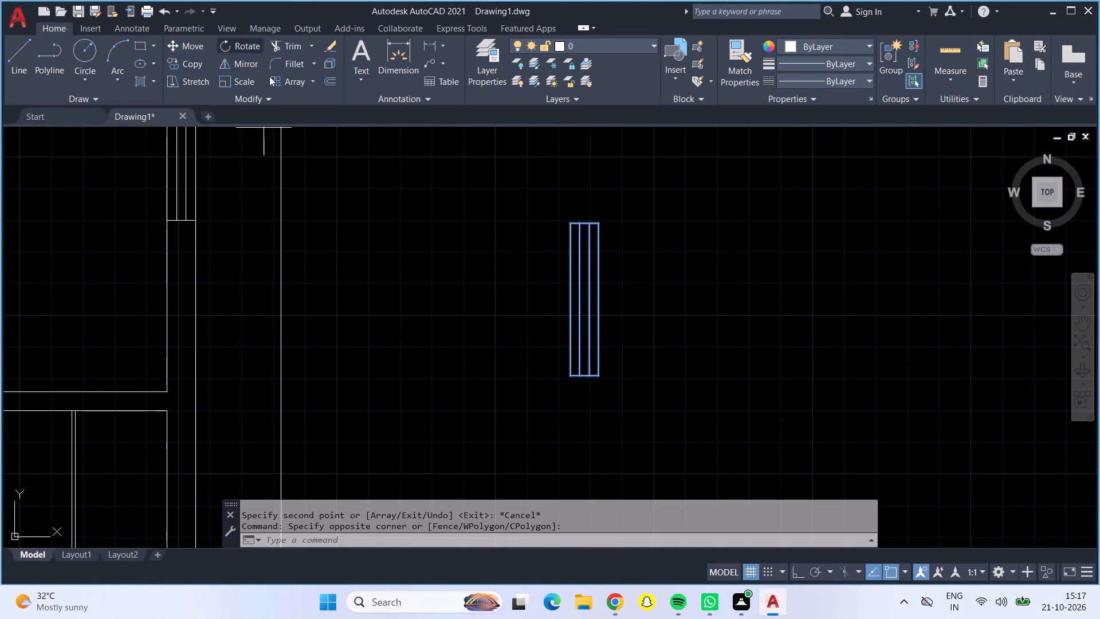
pyautogui.click(583, 379)
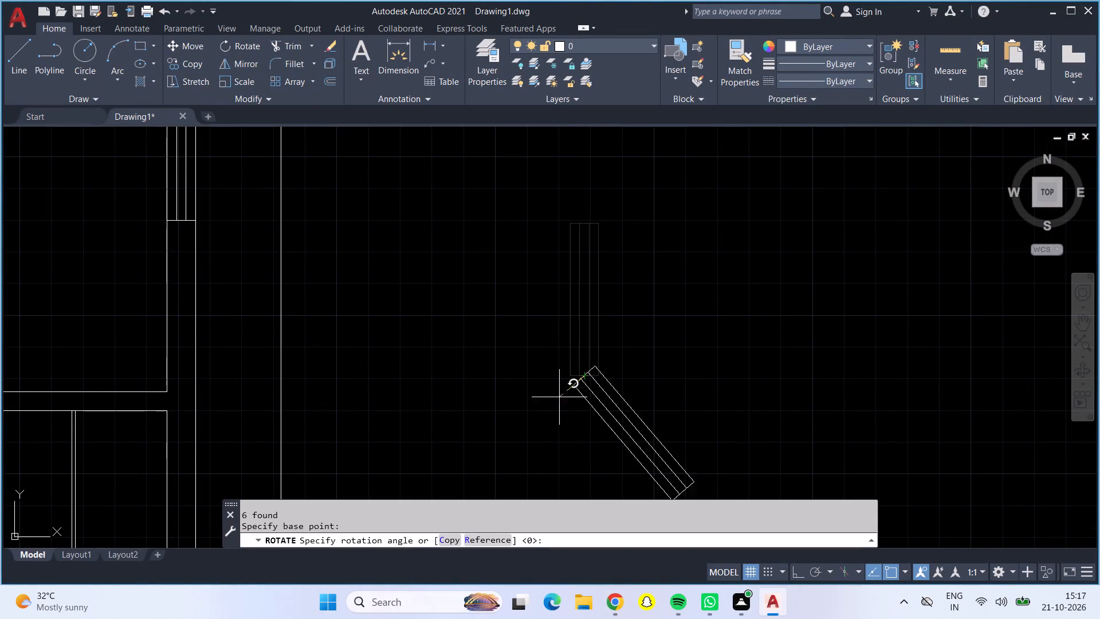
pyautogui.press('F8')
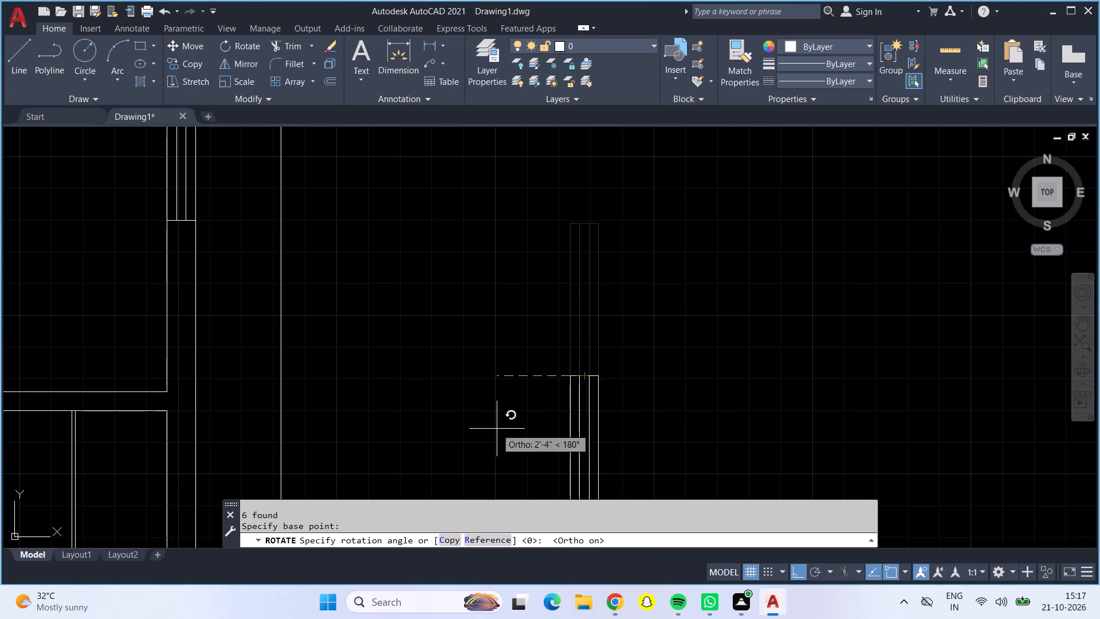
pyautogui.click(620, 417)
# Copy the horizontal window symbol by its upper edge midpoint into the top outer wall of the plan's top-right room, with Ortho off.
pyautogui.moveTo(541, 301); pyautogui.dragTo(567, 311)
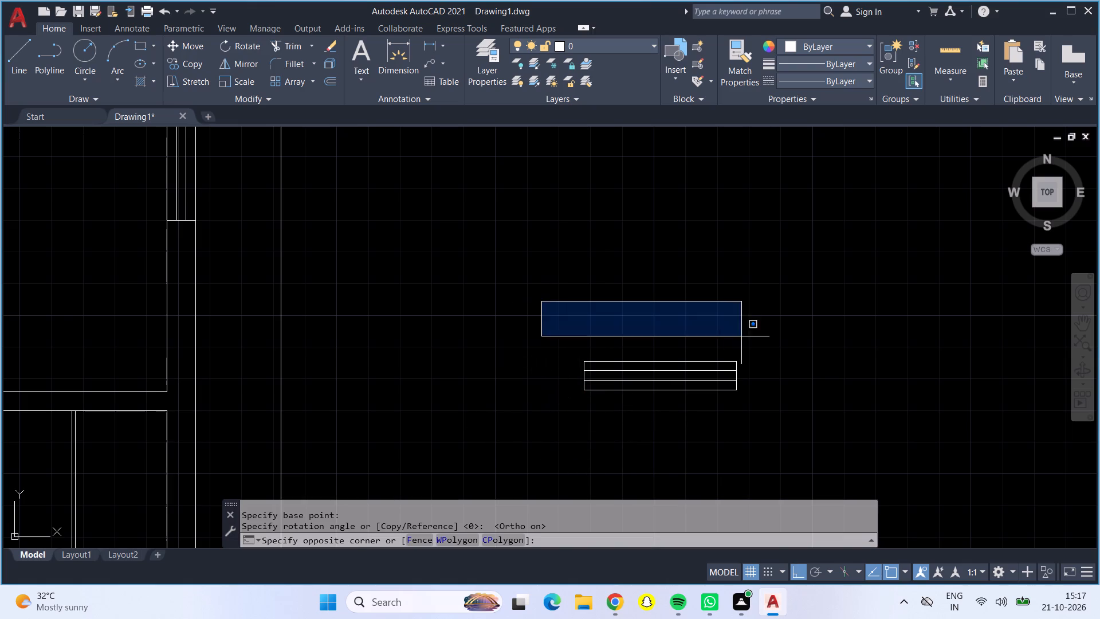
pyautogui.click(799, 414)
pyautogui.click(197, 62)
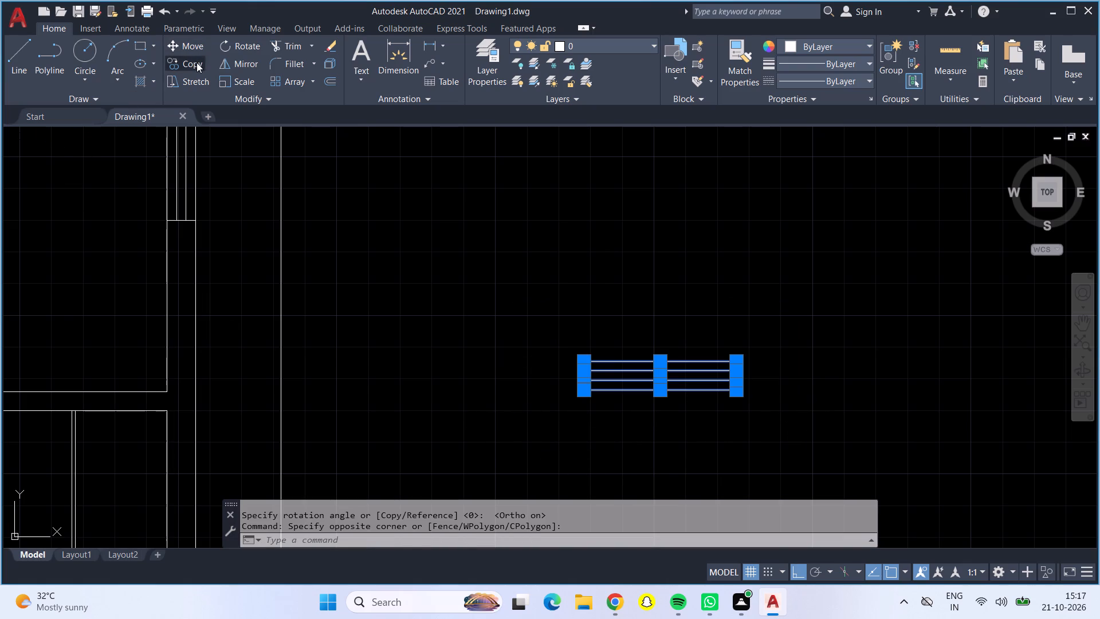
pyautogui.click(662, 359)
pyautogui.scroll(-2, 436, 346)
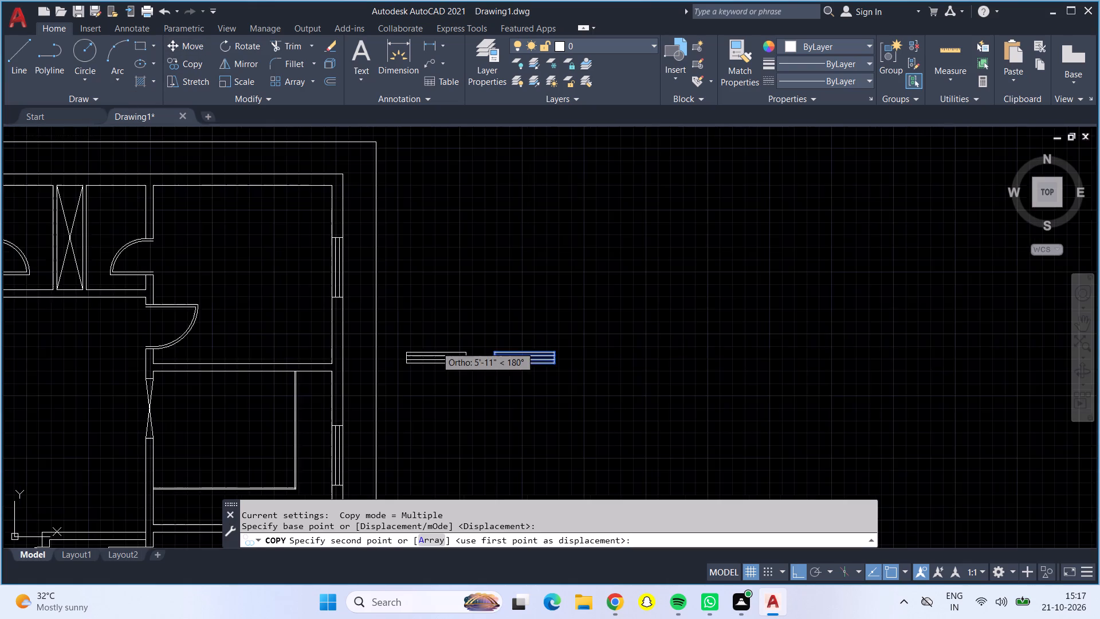
pyautogui.scroll(-2, 436, 346)
pyautogui.press('F8')
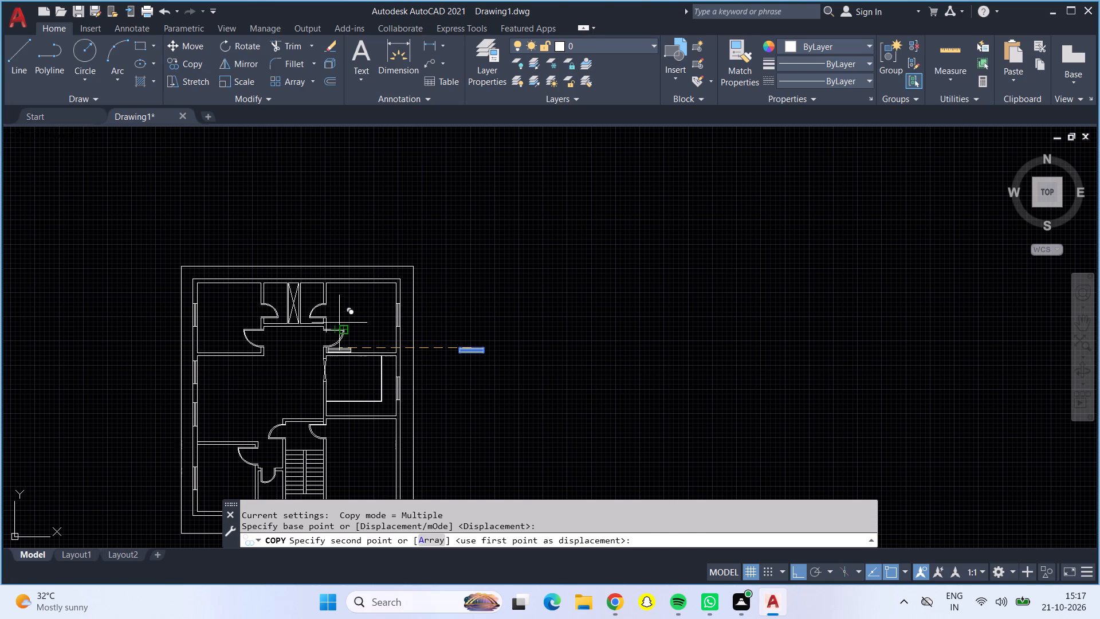
pyautogui.scroll(6, 367, 288)
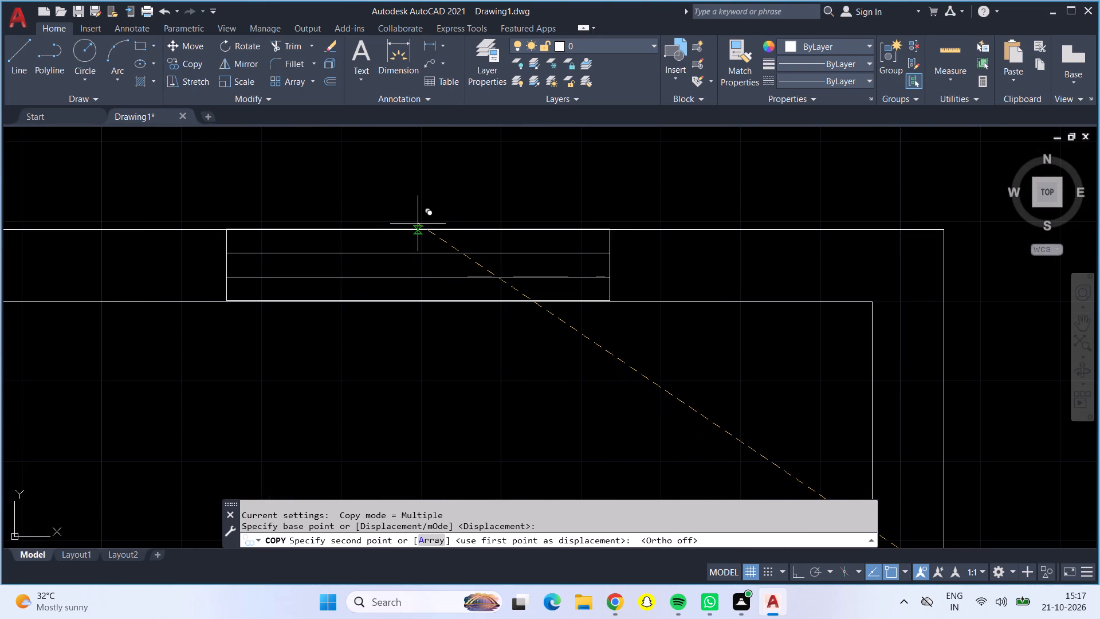
pyautogui.click(432, 225)
# Place another copy of the horizontal window symbol in the top outer wall of the plan's top-left room.
pyautogui.scroll(-2, 435, 224)
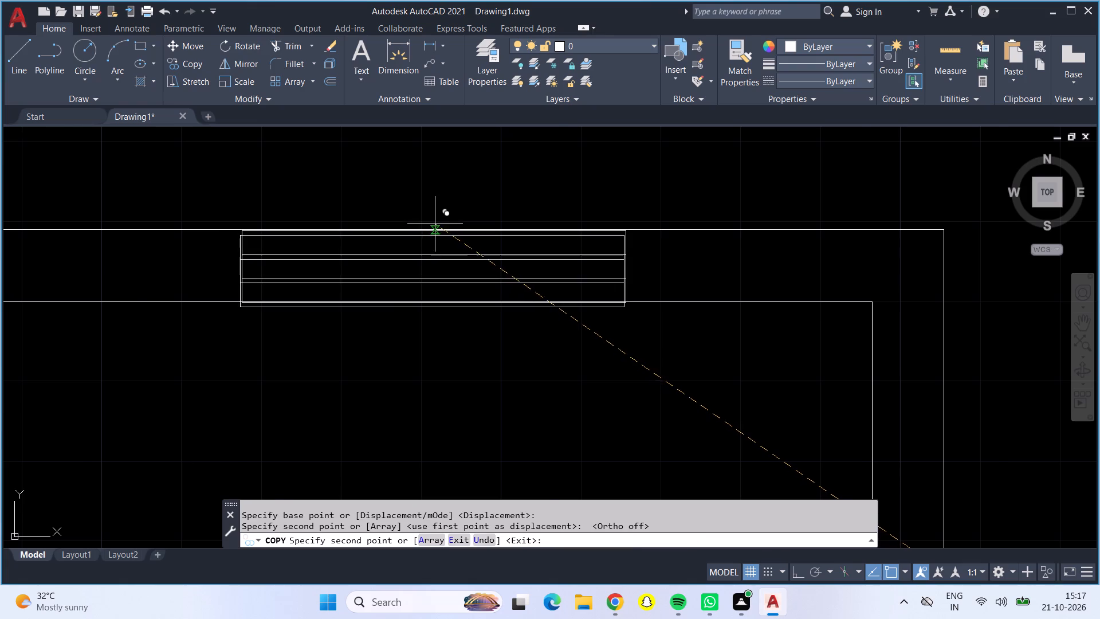
pyautogui.scroll(-1, 434, 225)
pyautogui.scroll(-1, 43, 241)
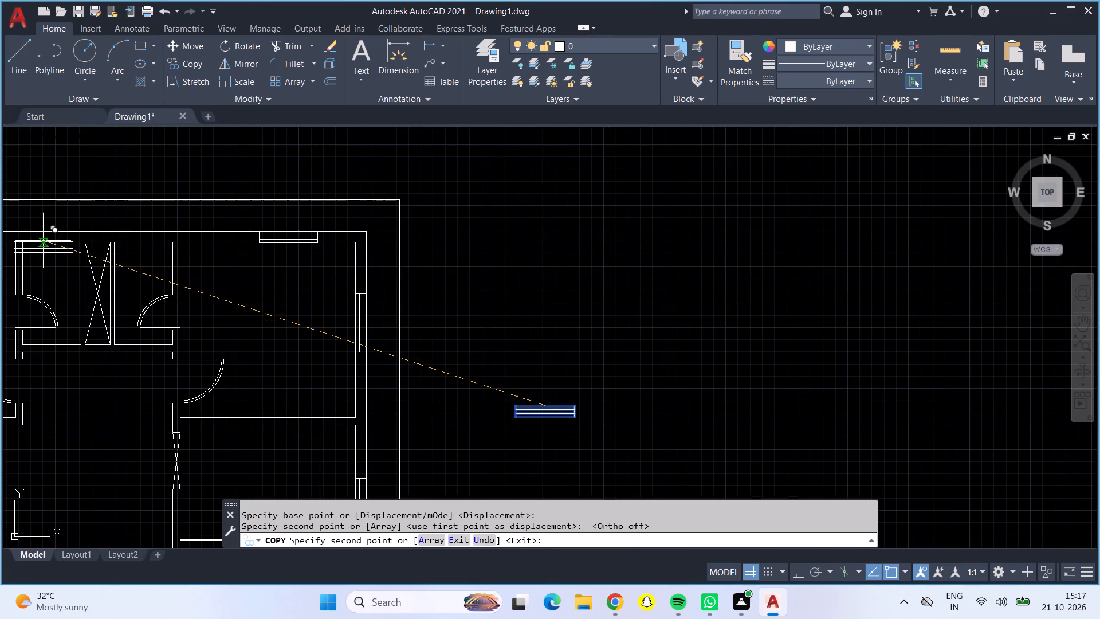
pyautogui.moveTo(217, 272); pyautogui.dragTo(324, 284, button='middle')
pyautogui.middleClick(497, 297)
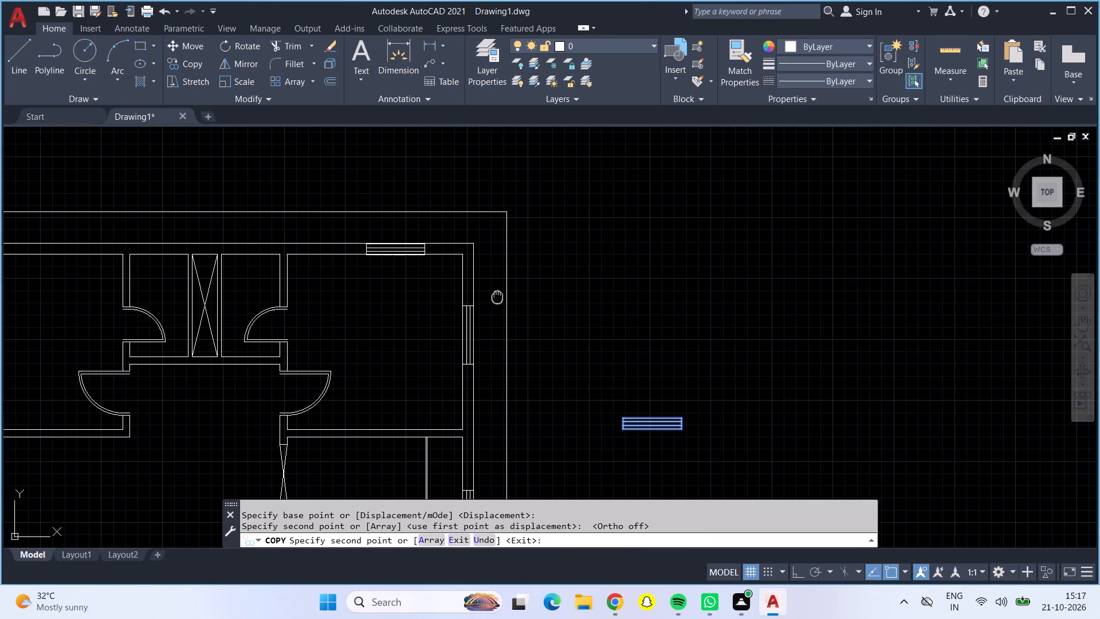
pyautogui.scroll(3, 53, 261)
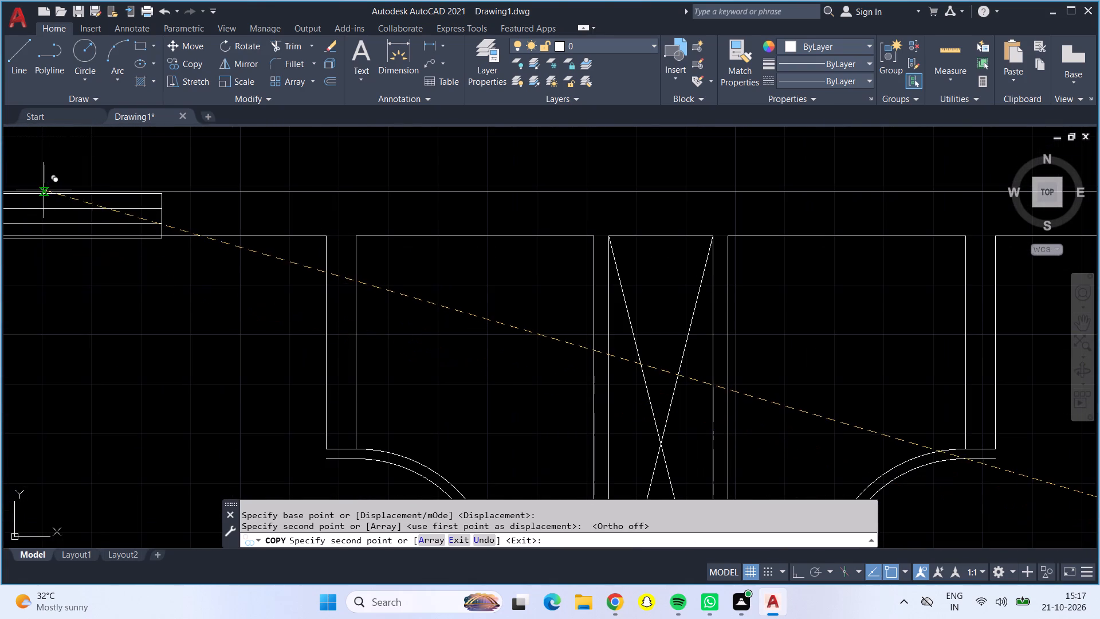
pyautogui.click(44, 190)
# Place a copy of the horizontal window symbol in the bottom outer wall of the plan's bottom-left room.
pyautogui.scroll(-3, 46, 286)
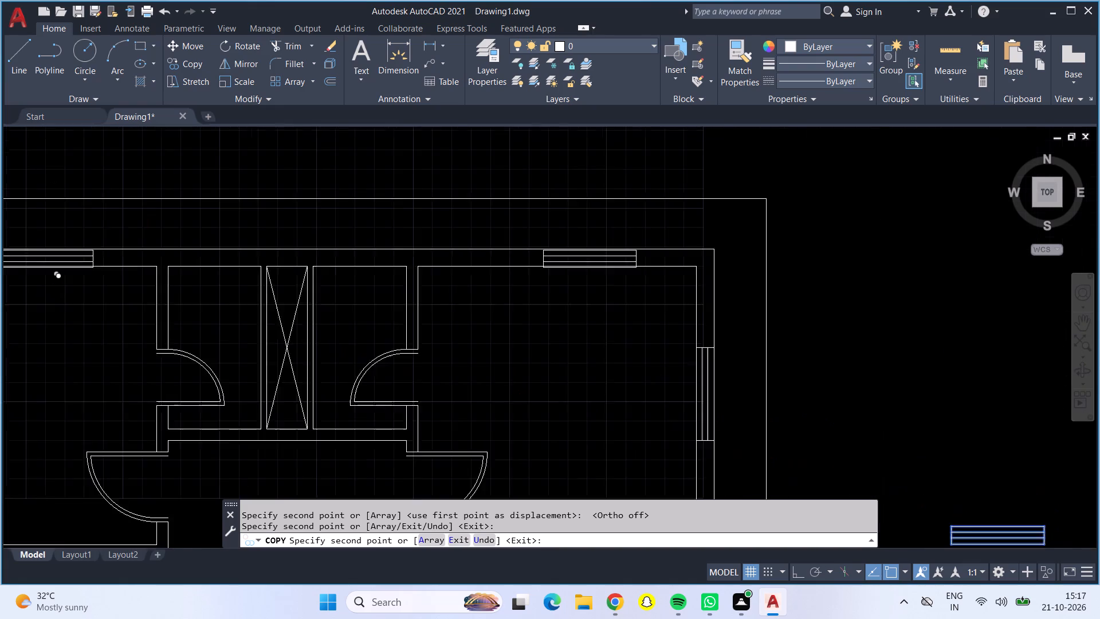
pyautogui.scroll(-2, 336, 386)
pyautogui.moveTo(253, 437); pyautogui.dragTo(298, 319, button='middle')
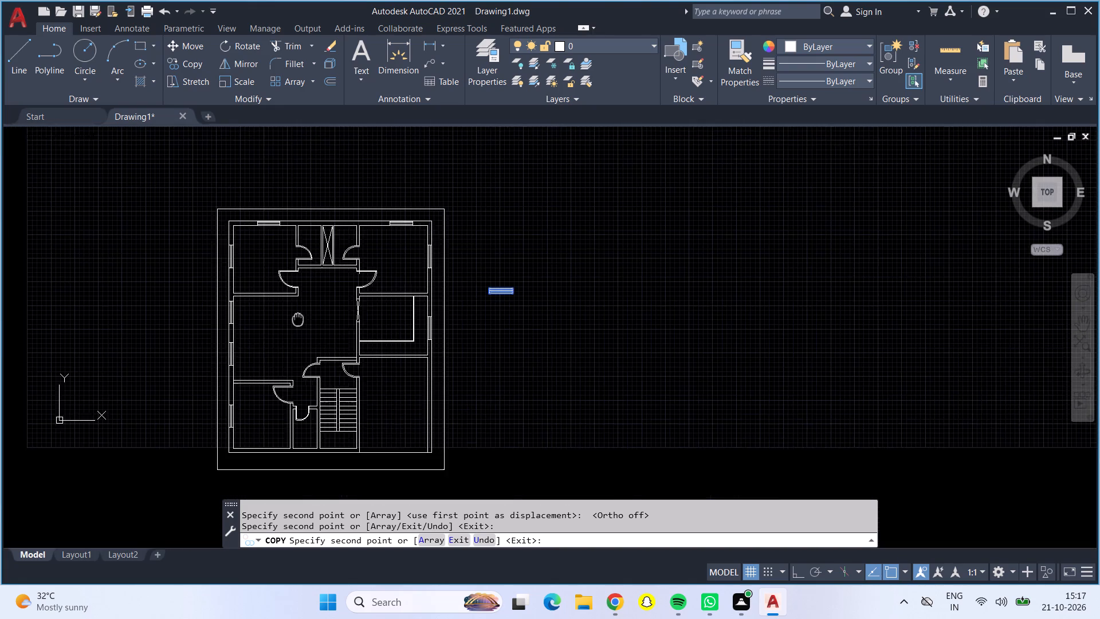
pyautogui.moveTo(298, 319); pyautogui.dragTo(317, 206, button='middle')
pyautogui.scroll(5, 278, 333)
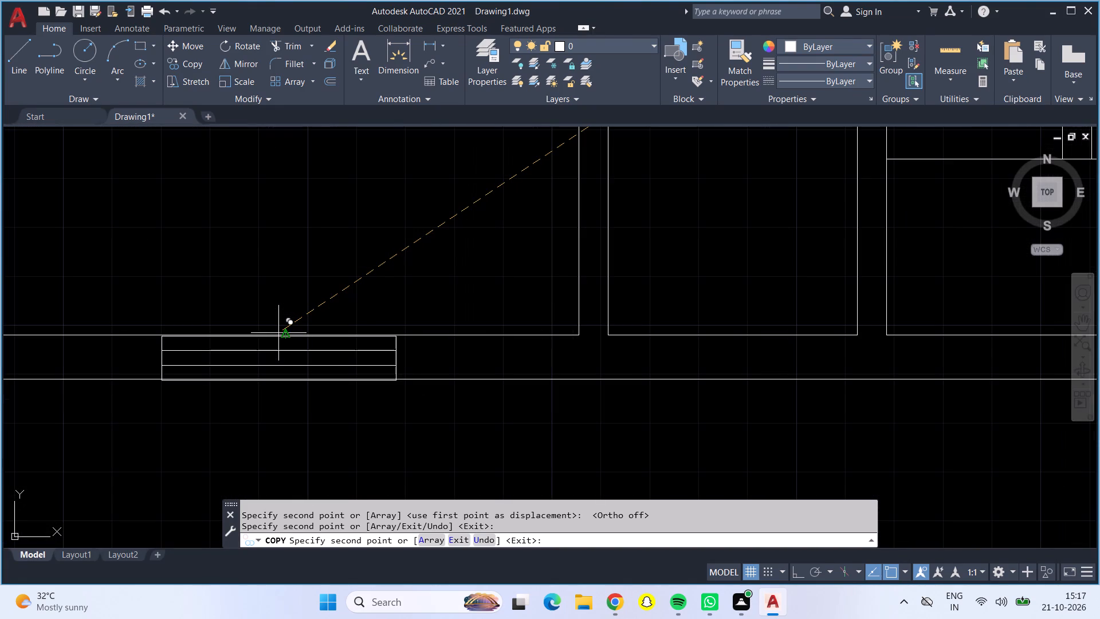
pyautogui.click(278, 333)
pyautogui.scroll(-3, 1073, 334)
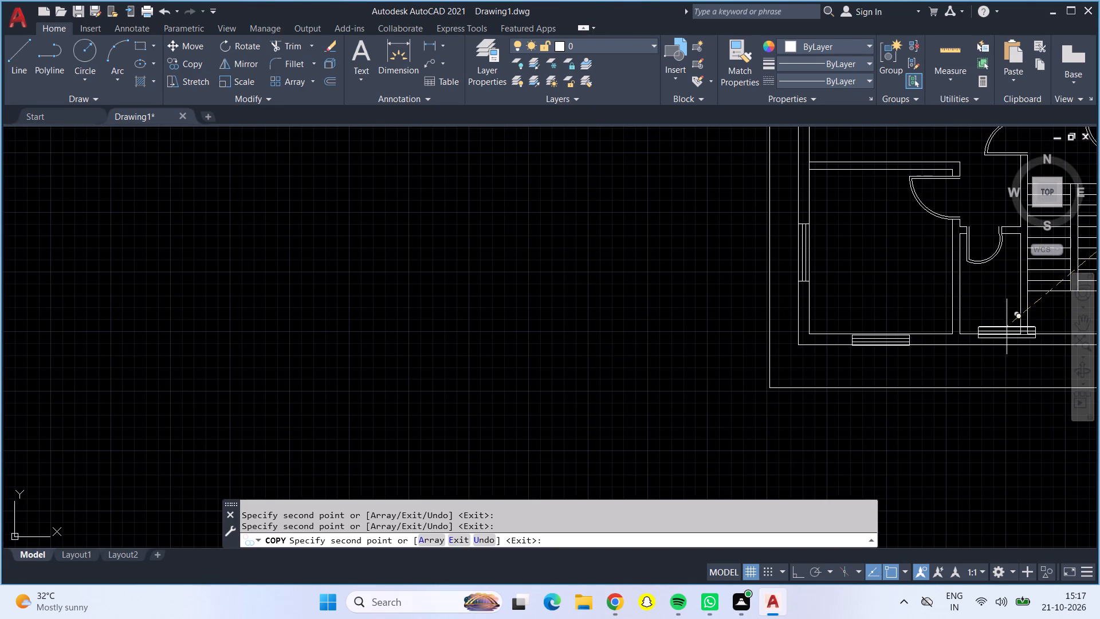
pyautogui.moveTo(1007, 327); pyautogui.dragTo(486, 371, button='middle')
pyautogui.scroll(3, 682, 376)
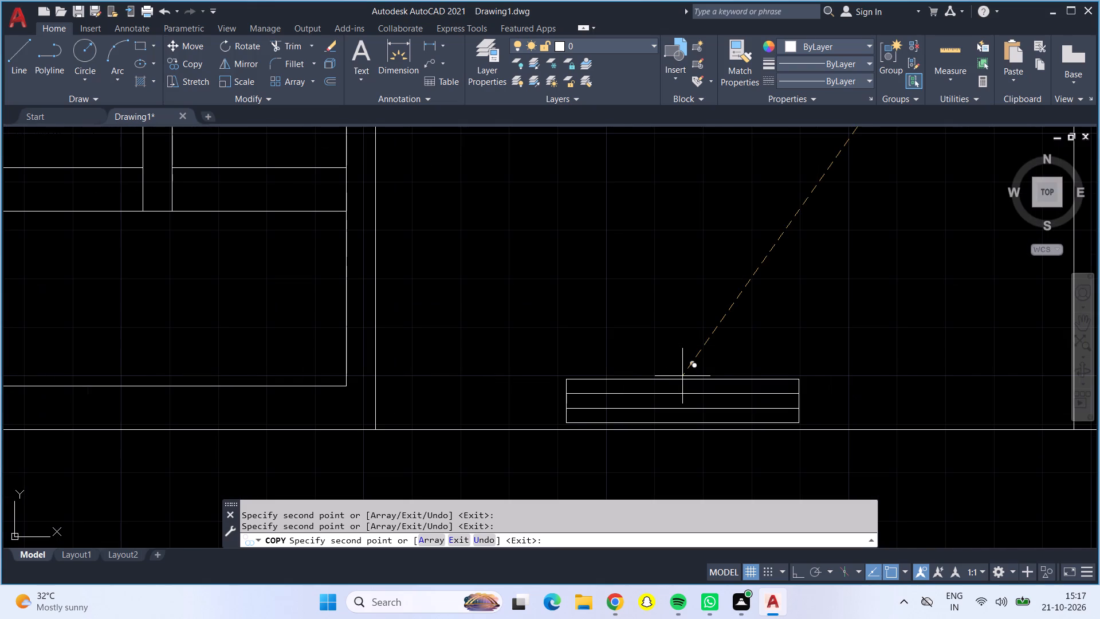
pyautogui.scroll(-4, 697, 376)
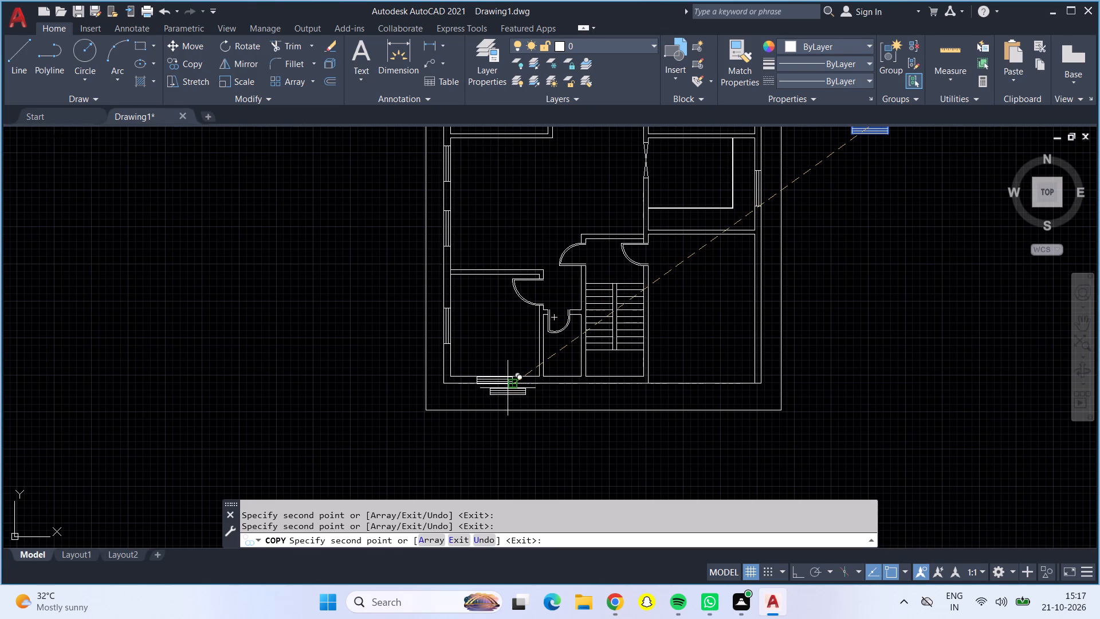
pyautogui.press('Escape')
# Move the window symbol in the bottom-left room's bottom wall so its upper edge lies on the wall's inner line.
pyautogui.scroll(4, 506, 369)
pyautogui.click(459, 445)
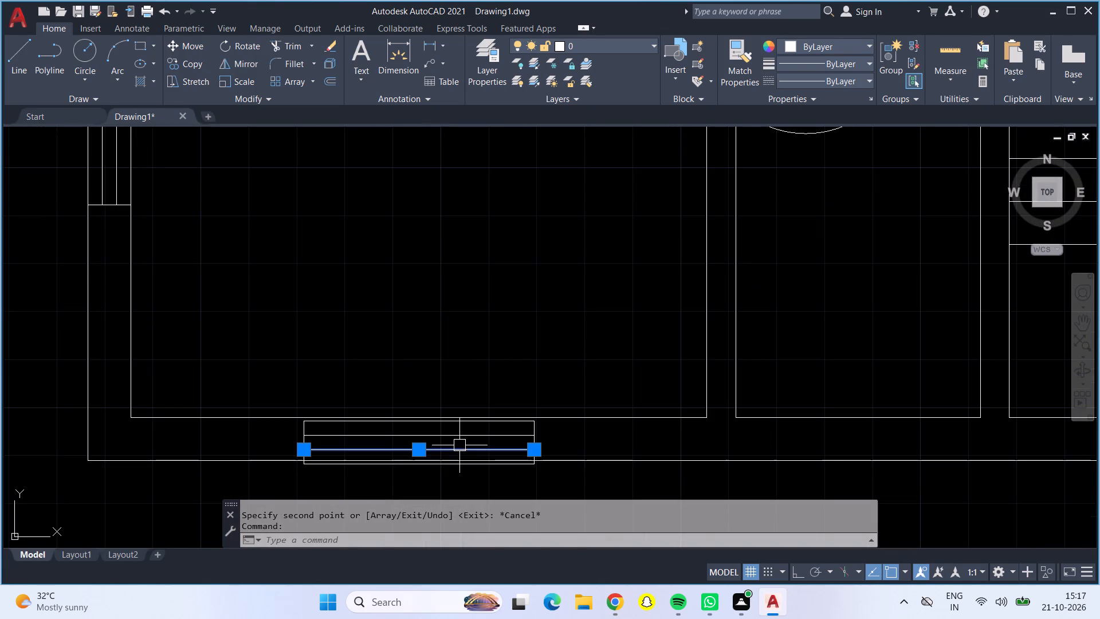
pyautogui.press('Escape')
pyautogui.click(269, 394)
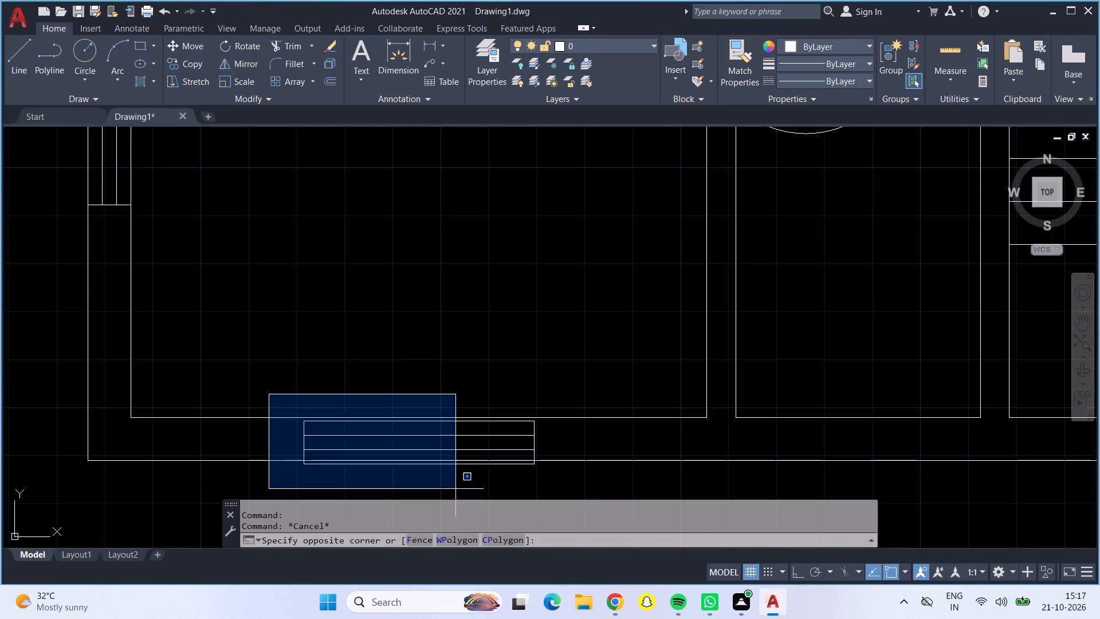
pyautogui.click(592, 478)
pyautogui.click(192, 41)
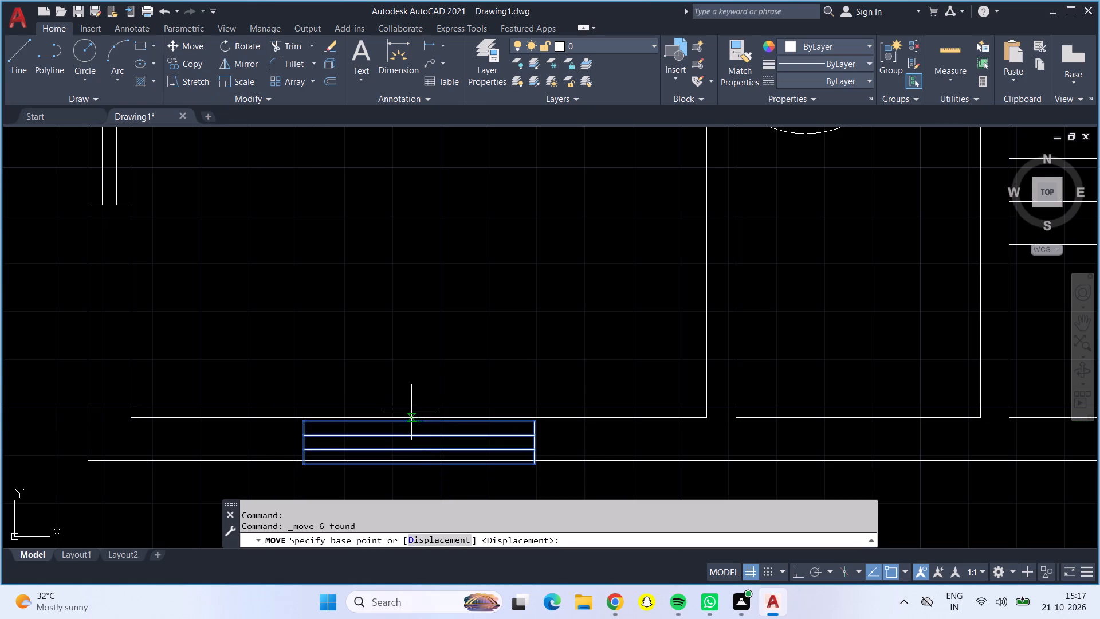
pyautogui.click(419, 422)
pyautogui.click(419, 416)
# Copy the window symbol in the top-left room's top wall straight up so the copy's upper edge lies on the wall's outer line.
pyautogui.scroll(-3, 417, 408)
pyautogui.moveTo(426, 218); pyautogui.dragTo(398, 618, button='middle')
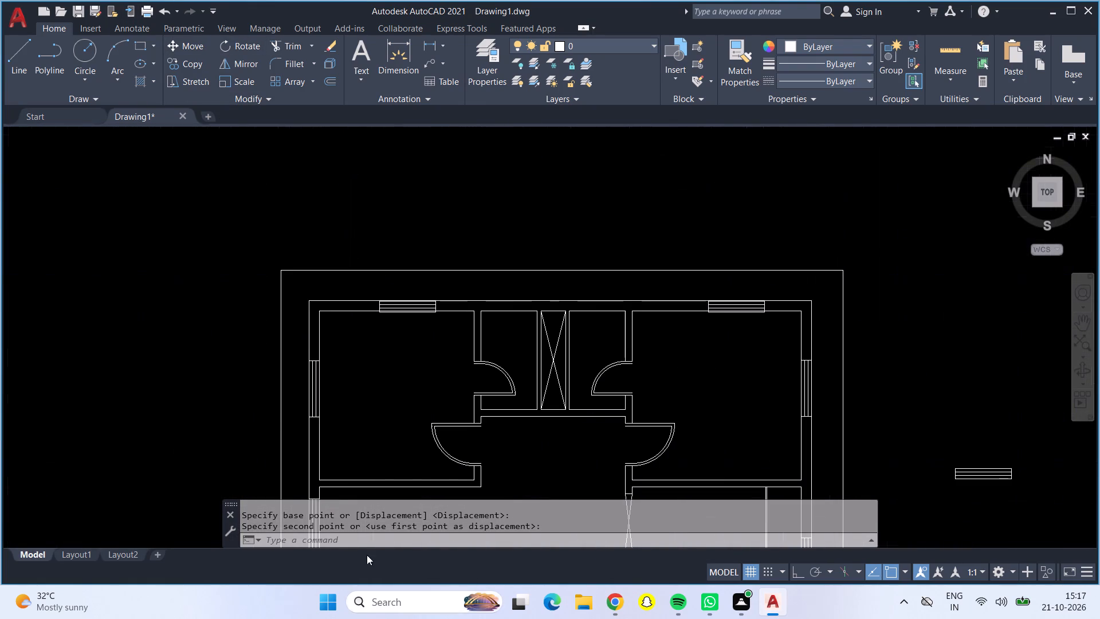
pyautogui.scroll(4, 399, 312)
pyautogui.click(379, 295)
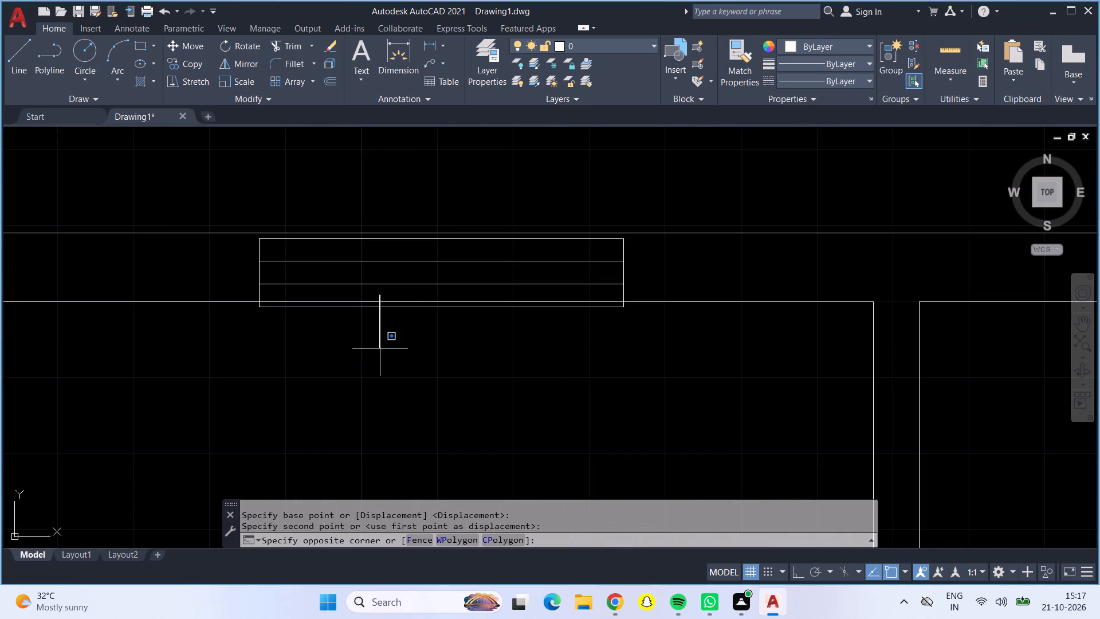
pyautogui.scroll(-1, 380, 348)
pyautogui.click(380, 345)
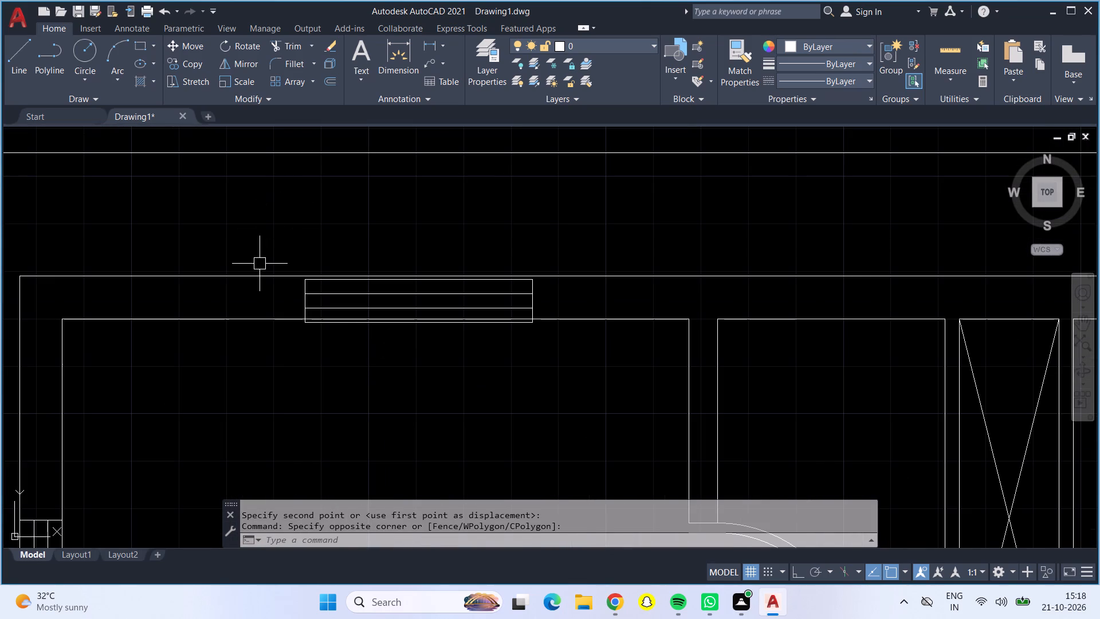
pyautogui.click(261, 262)
pyautogui.click(620, 369)
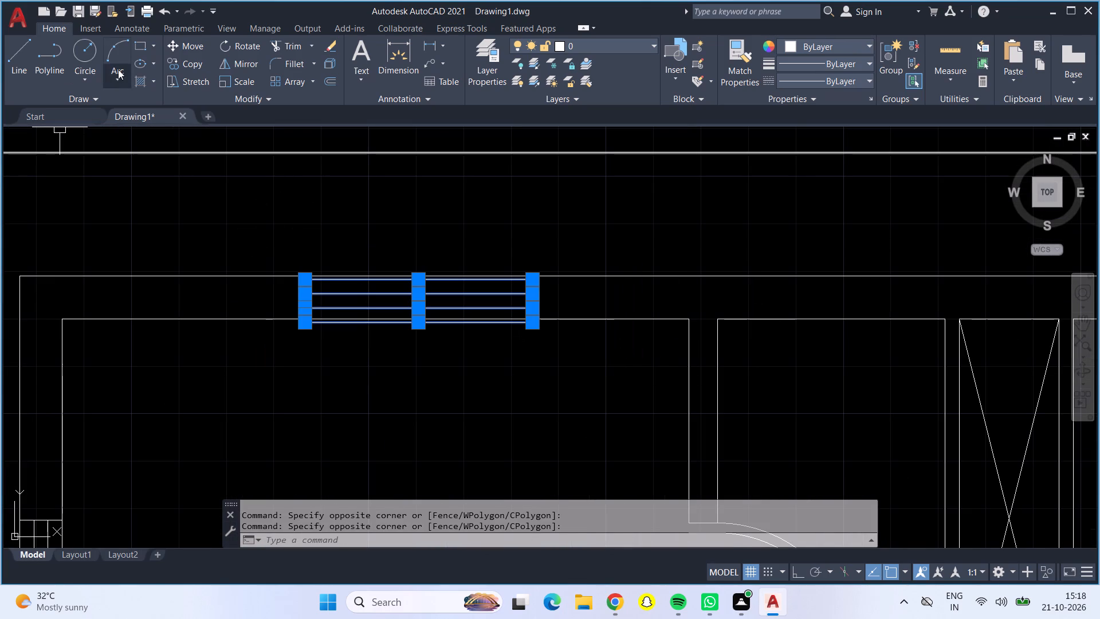
pyautogui.click(175, 56)
pyautogui.scroll(2, 419, 285)
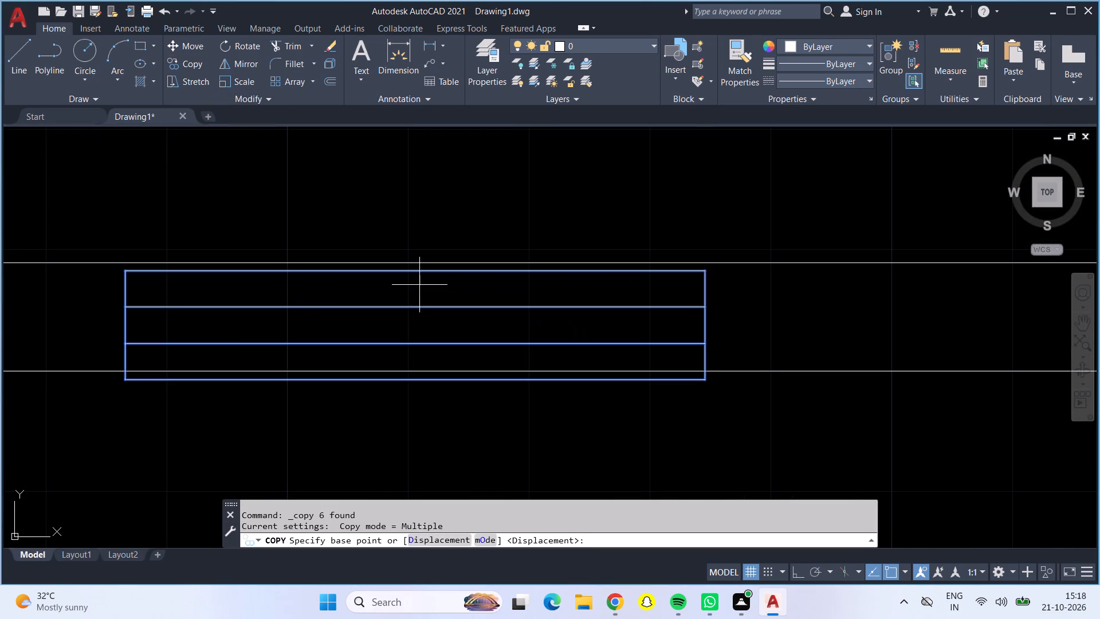
pyautogui.click(416, 271)
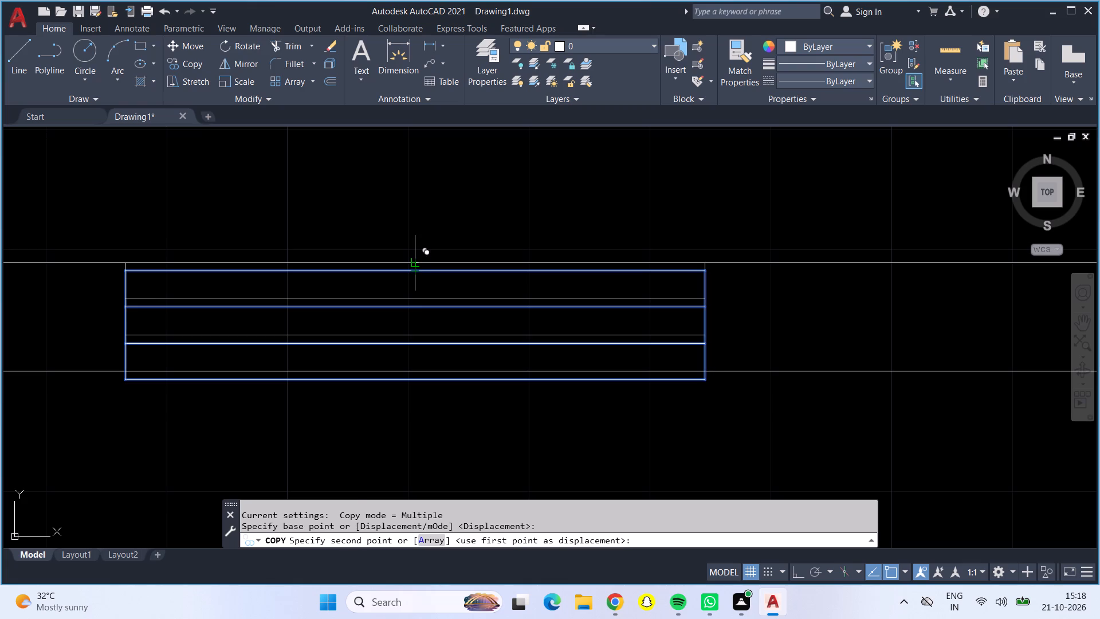
pyautogui.click(414, 263)
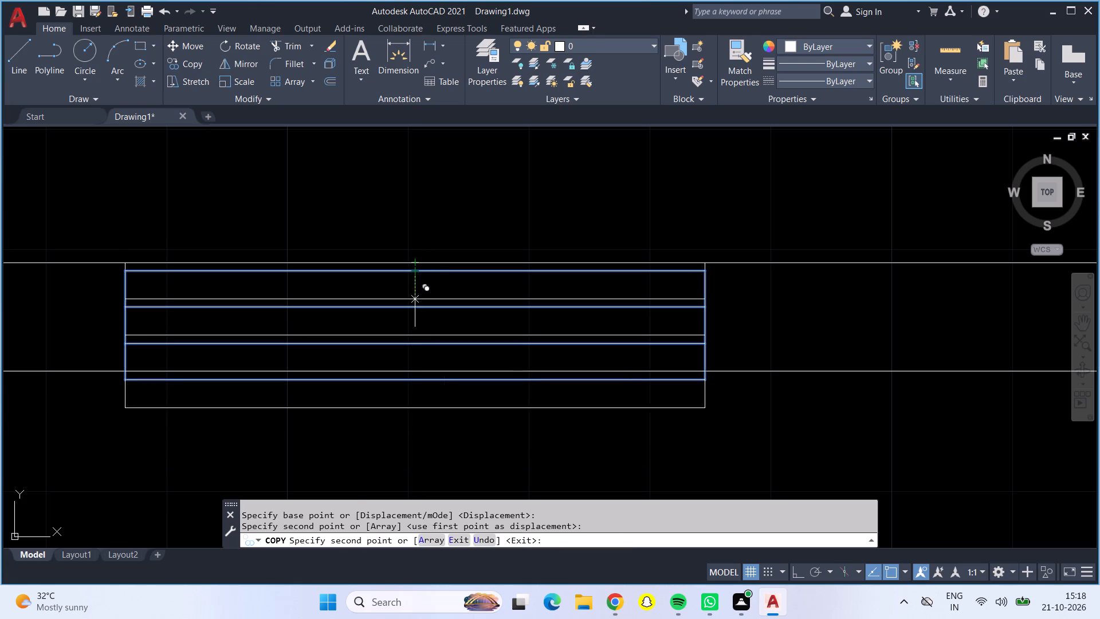
pyautogui.click(419, 265)
pyautogui.scroll(-3, 421, 265)
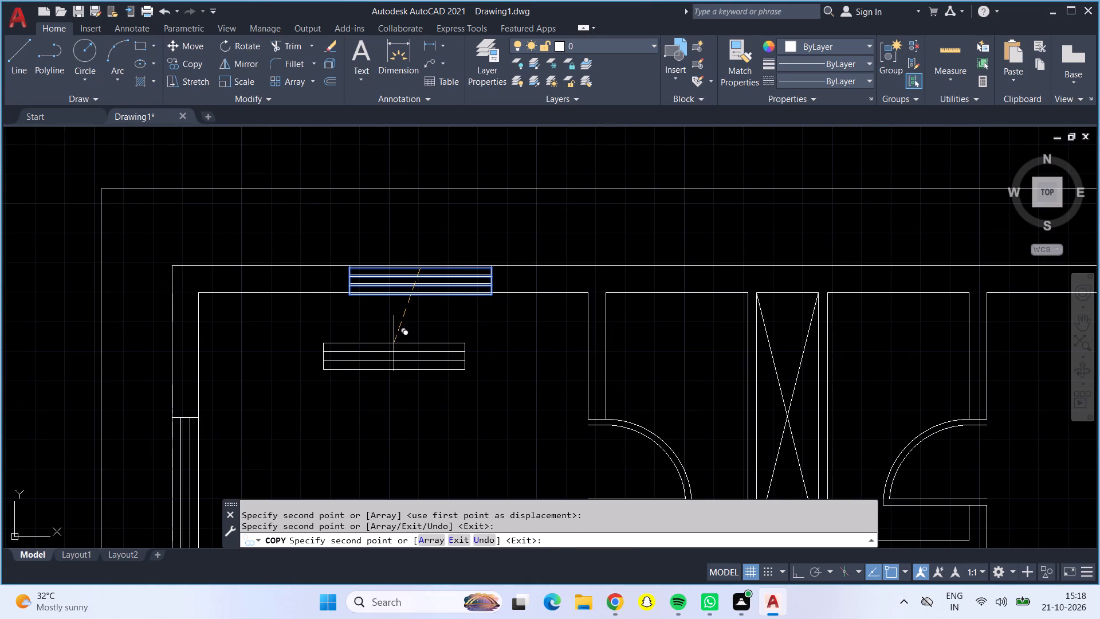
pyautogui.hotkey('ctrl', 'z')
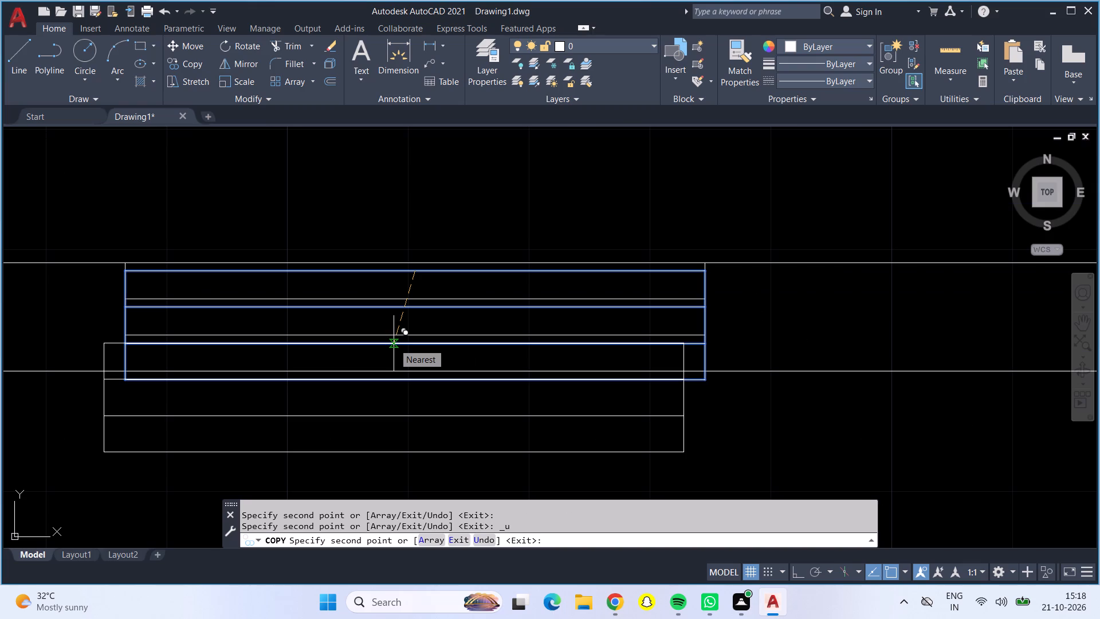
pyautogui.hotkey('ctrl', 'z')
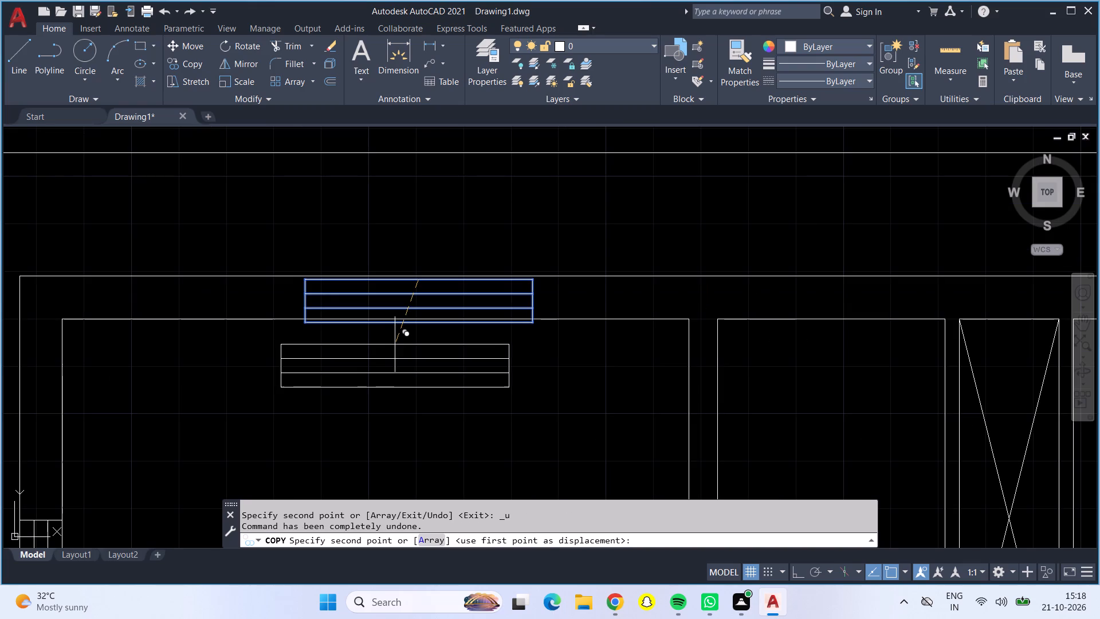
pyautogui.click(419, 280)
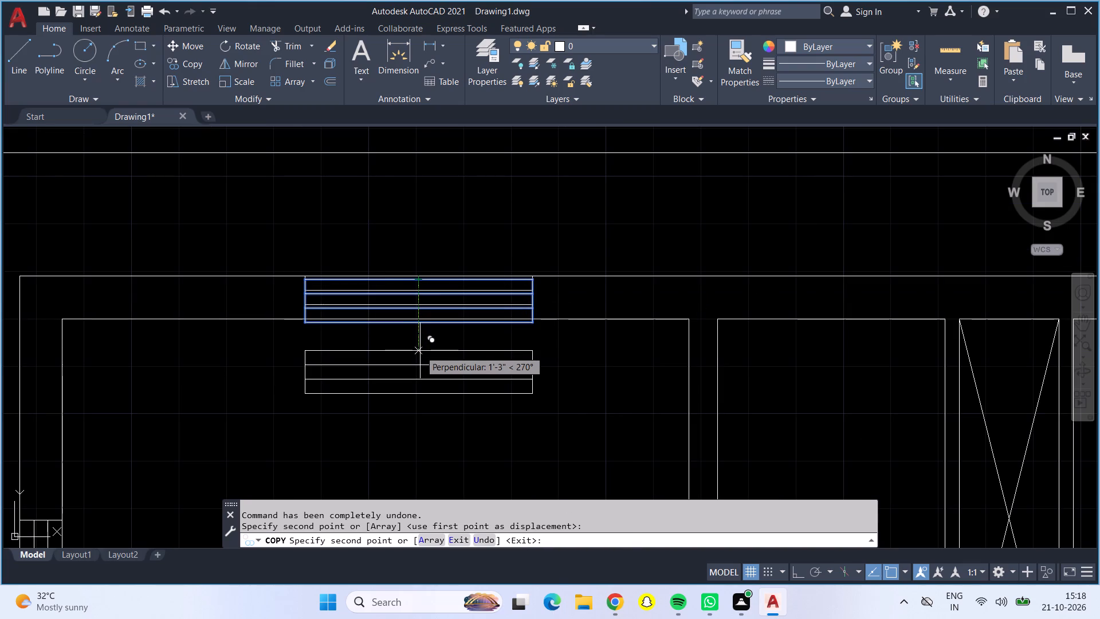
pyautogui.press('Return')
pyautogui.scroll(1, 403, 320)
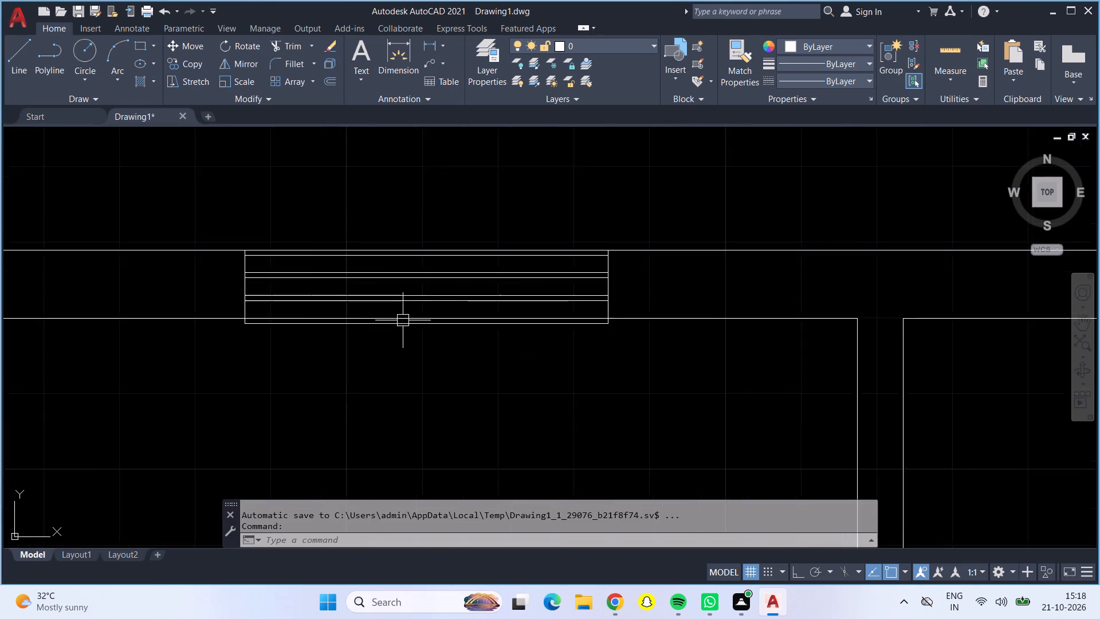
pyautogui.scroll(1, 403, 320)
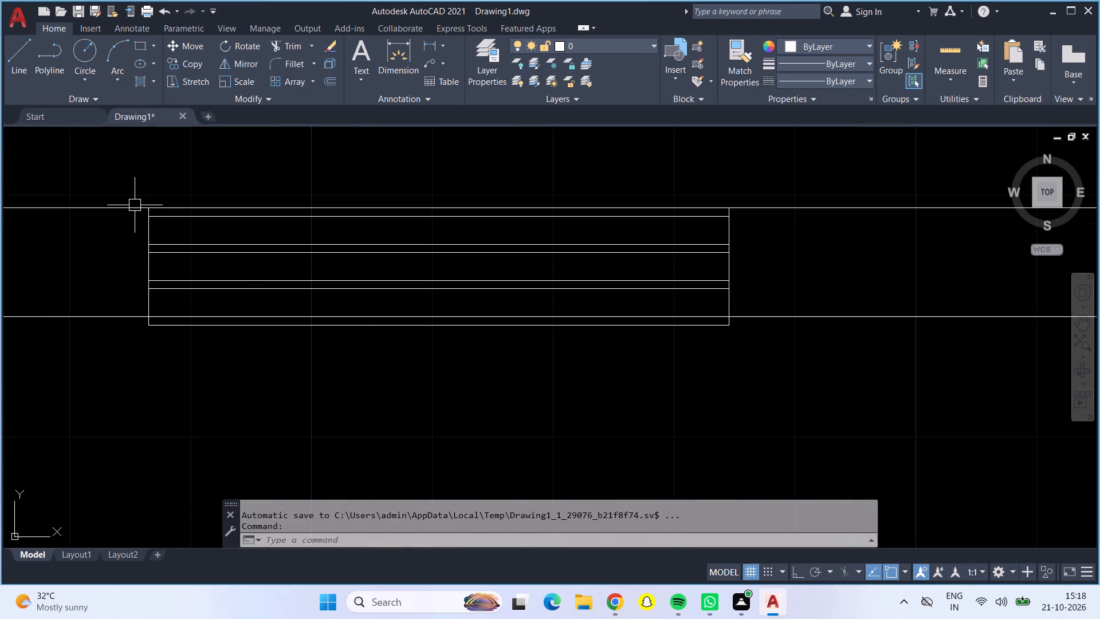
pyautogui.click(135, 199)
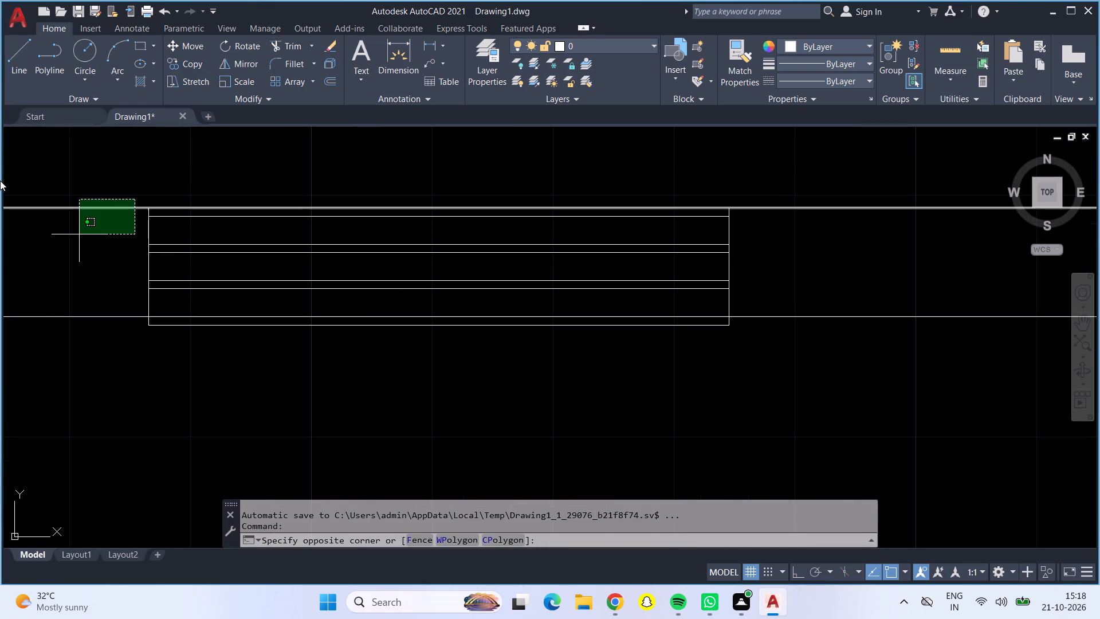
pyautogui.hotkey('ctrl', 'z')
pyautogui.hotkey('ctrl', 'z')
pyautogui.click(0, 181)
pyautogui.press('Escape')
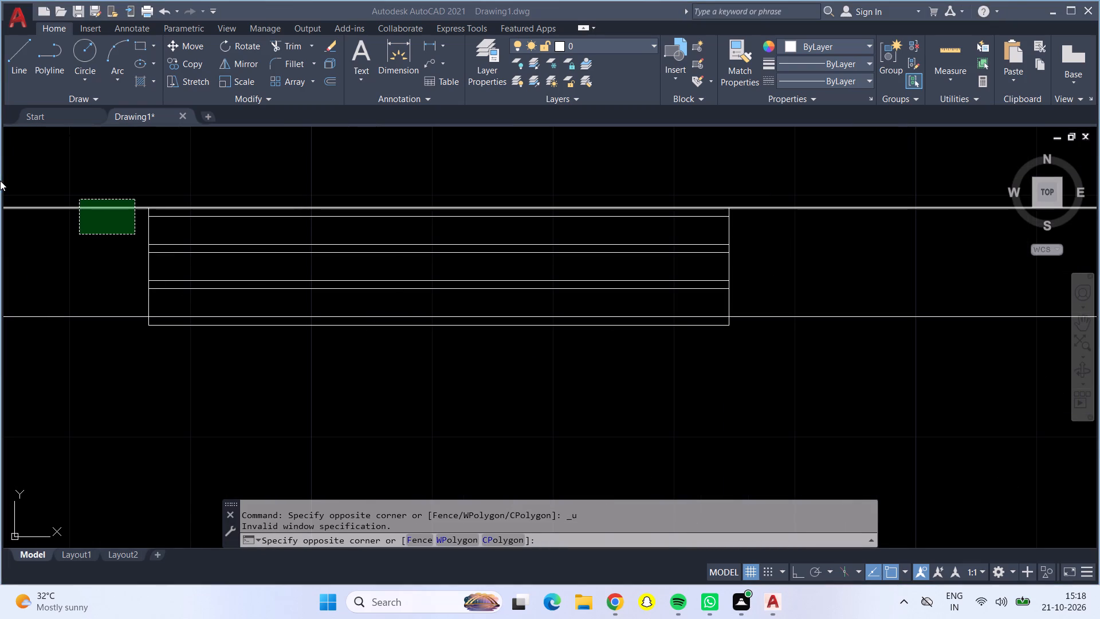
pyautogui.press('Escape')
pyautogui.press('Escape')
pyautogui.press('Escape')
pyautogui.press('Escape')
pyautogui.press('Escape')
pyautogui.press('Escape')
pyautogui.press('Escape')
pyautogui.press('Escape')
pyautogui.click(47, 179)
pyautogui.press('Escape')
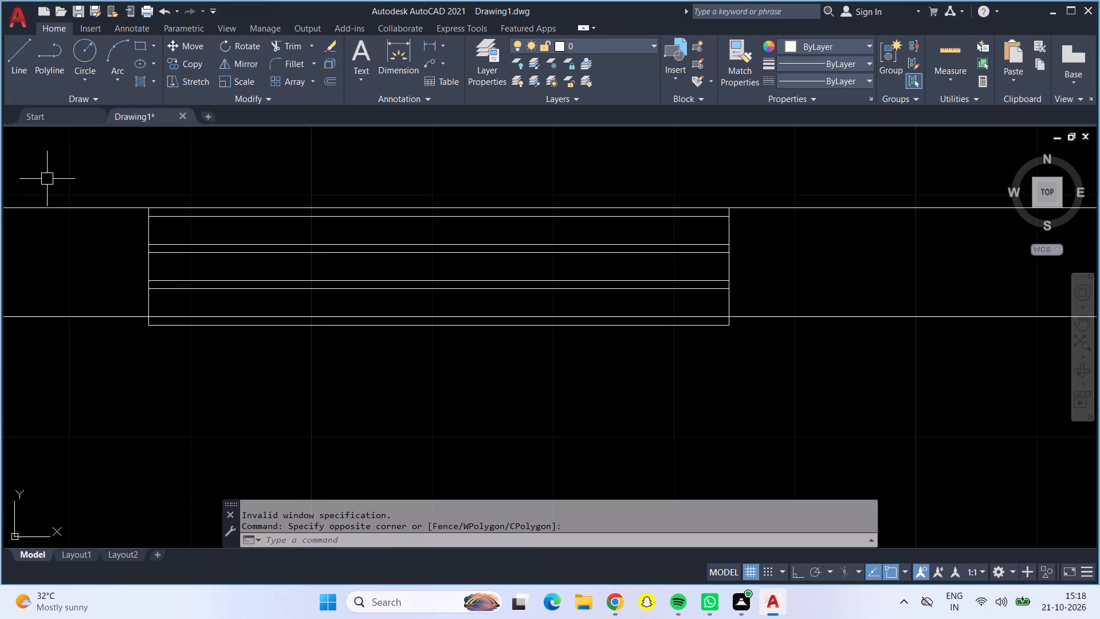
# Undo the last copy of the window symbol in the top-left room's top wall.
pyautogui.hotkey('ctrl', 'z')
pyautogui.hotkey('ctrl', 'z')
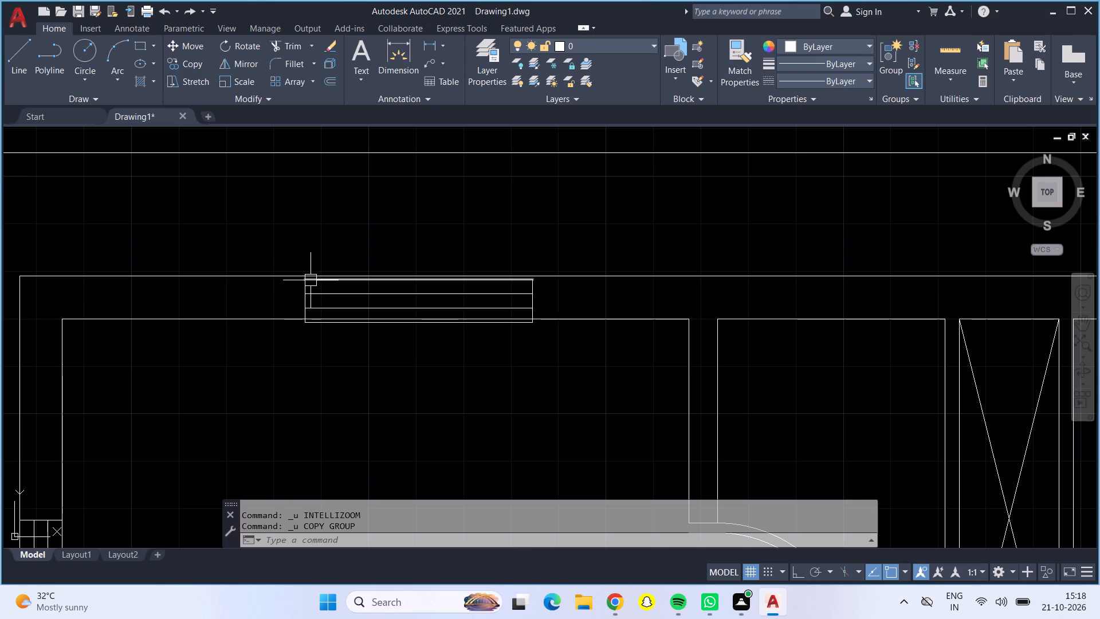
# Move the window symbol in the top-left room's top wall up so its upper edge lies on the wall's outer line.
pyautogui.click(294, 263)
pyautogui.click(591, 367)
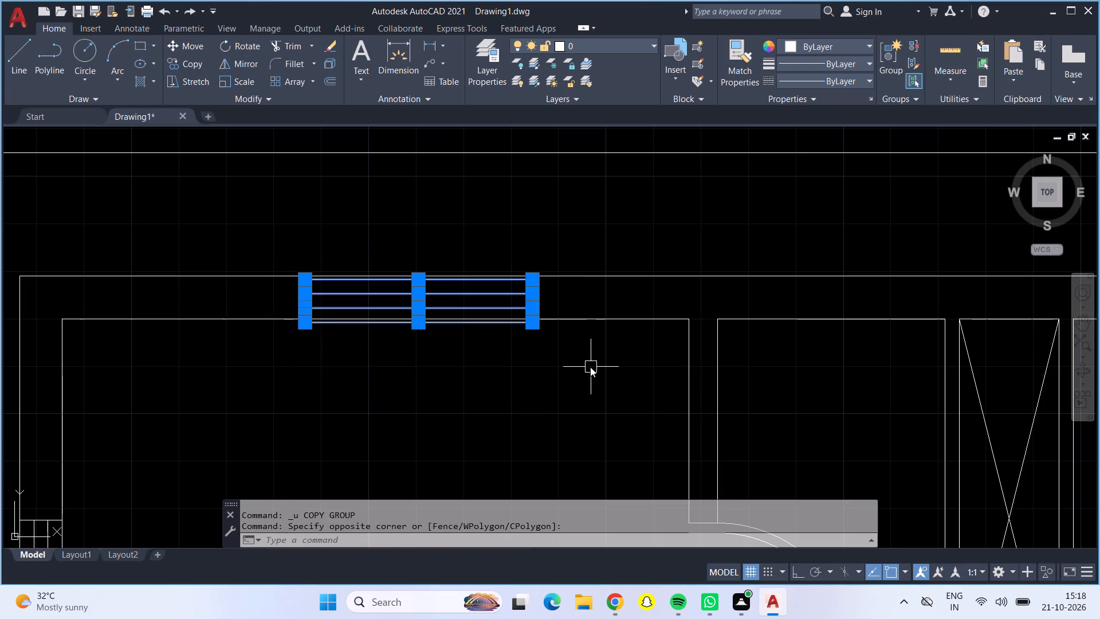
pyautogui.click(189, 41)
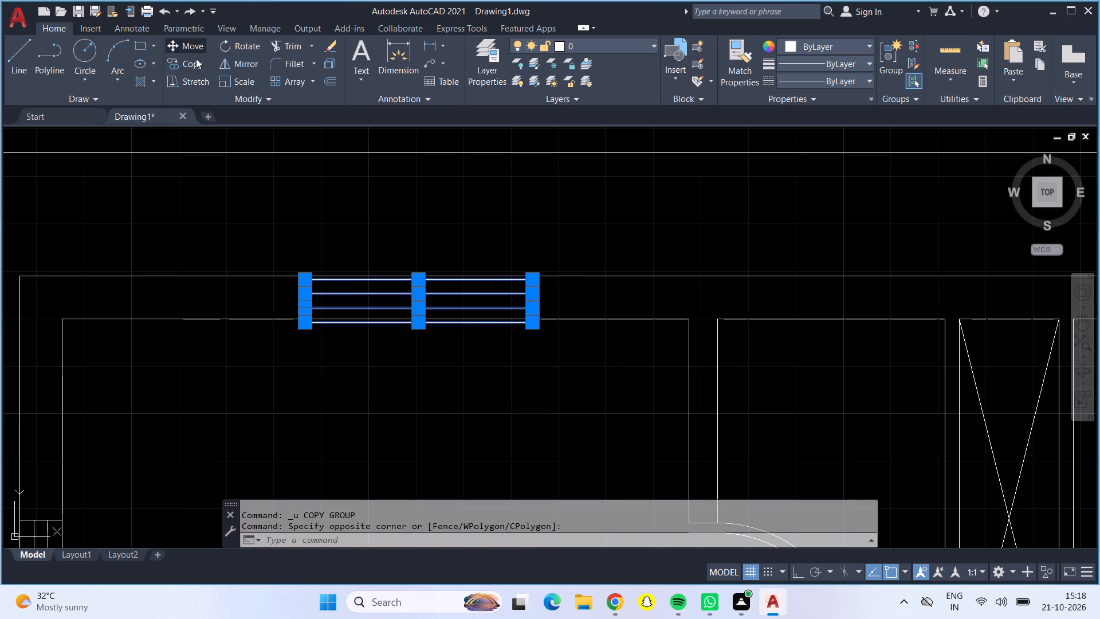
pyautogui.scroll(2, 415, 277)
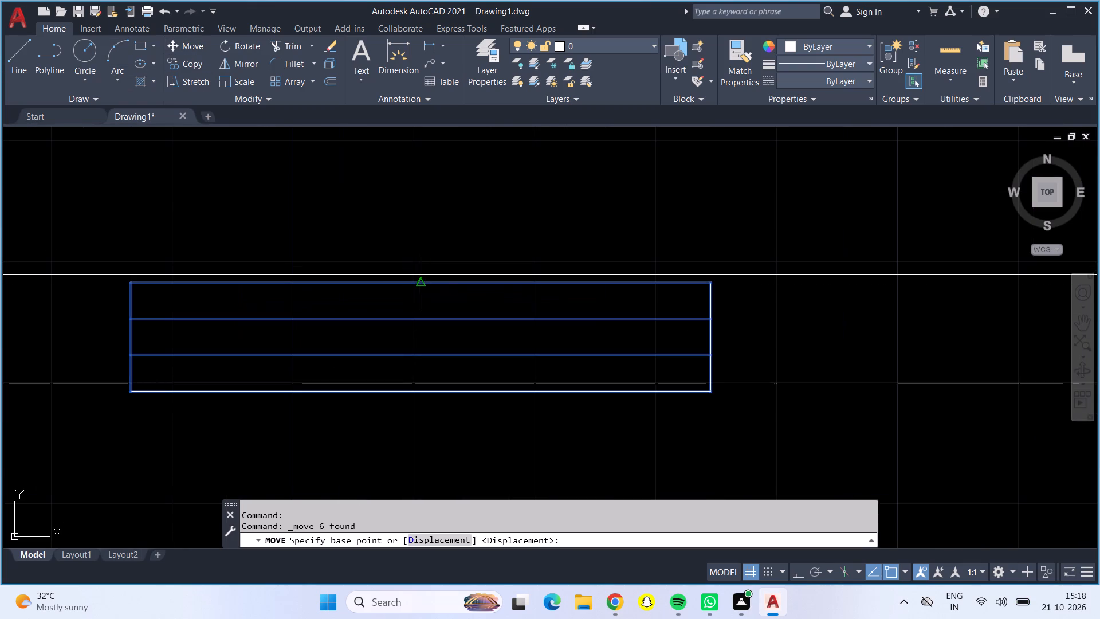
pyautogui.click(421, 283)
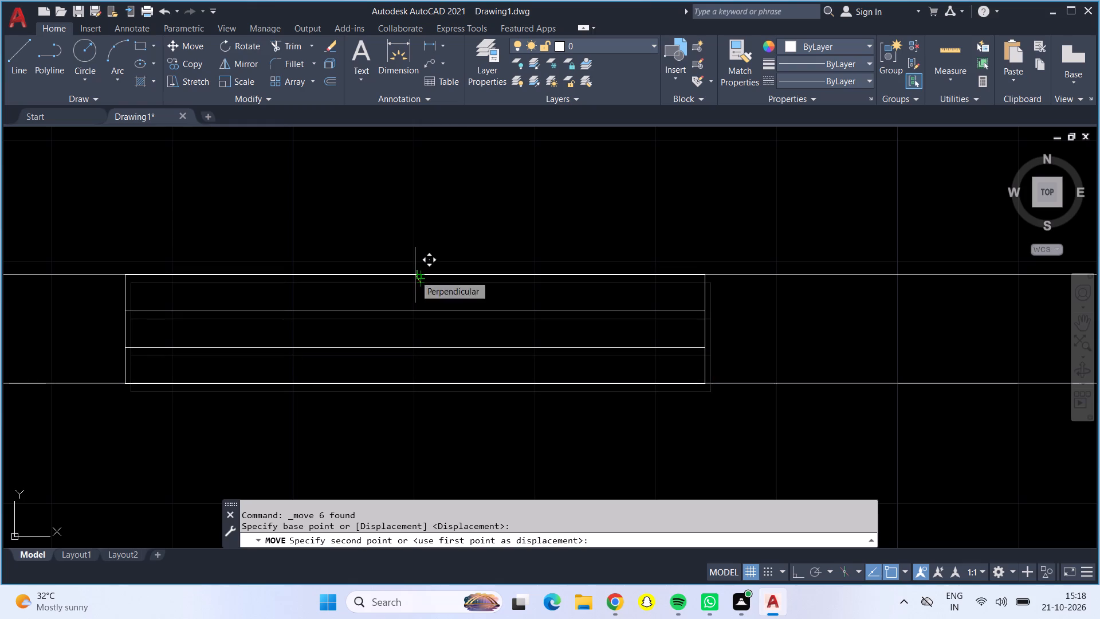
pyautogui.click(415, 275)
# Move the window symbol in the top-right room's top wall up so its upper edge lies on the wall's outer line.
pyautogui.scroll(-3, 415, 275)
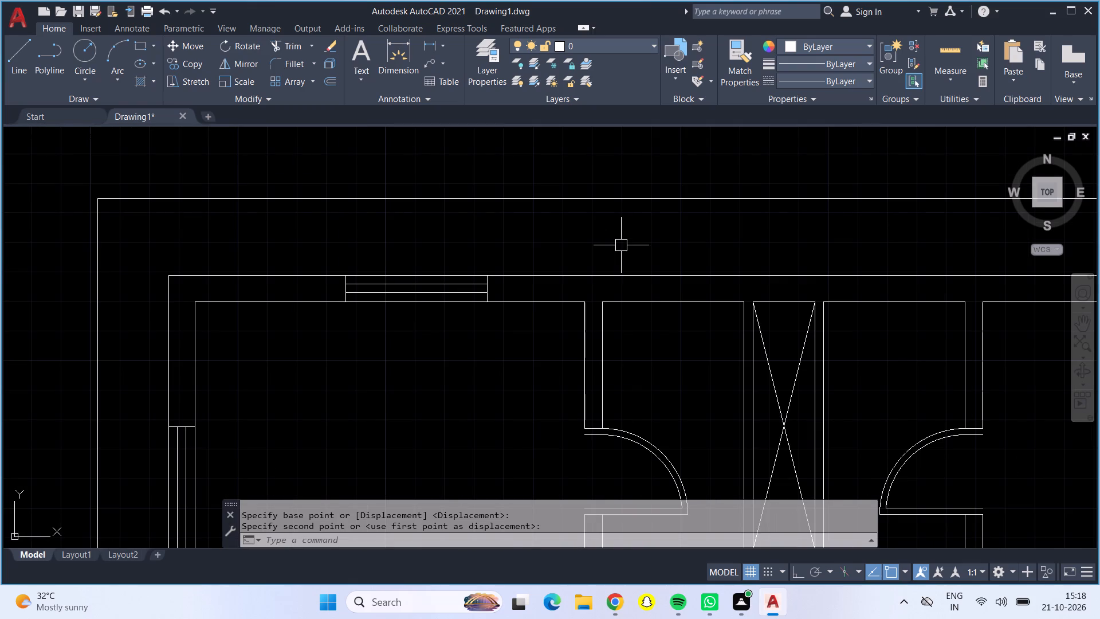
pyautogui.moveTo(621, 245); pyautogui.dragTo(225, 259, button='middle')
pyautogui.moveTo(741, 370); pyautogui.dragTo(0, 528, button='middle')
pyautogui.moveTo(137, 573); pyautogui.dragTo(301, 555, button='middle')
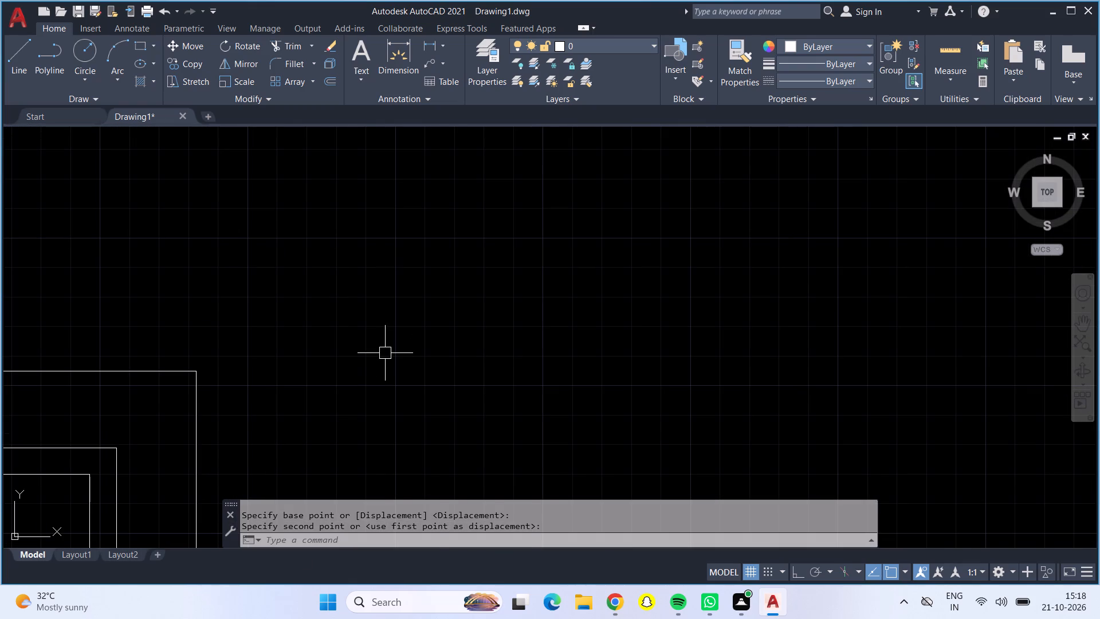
pyautogui.scroll(-1, 265, 419)
pyautogui.moveTo(5, 497); pyautogui.dragTo(111, 476, button='middle')
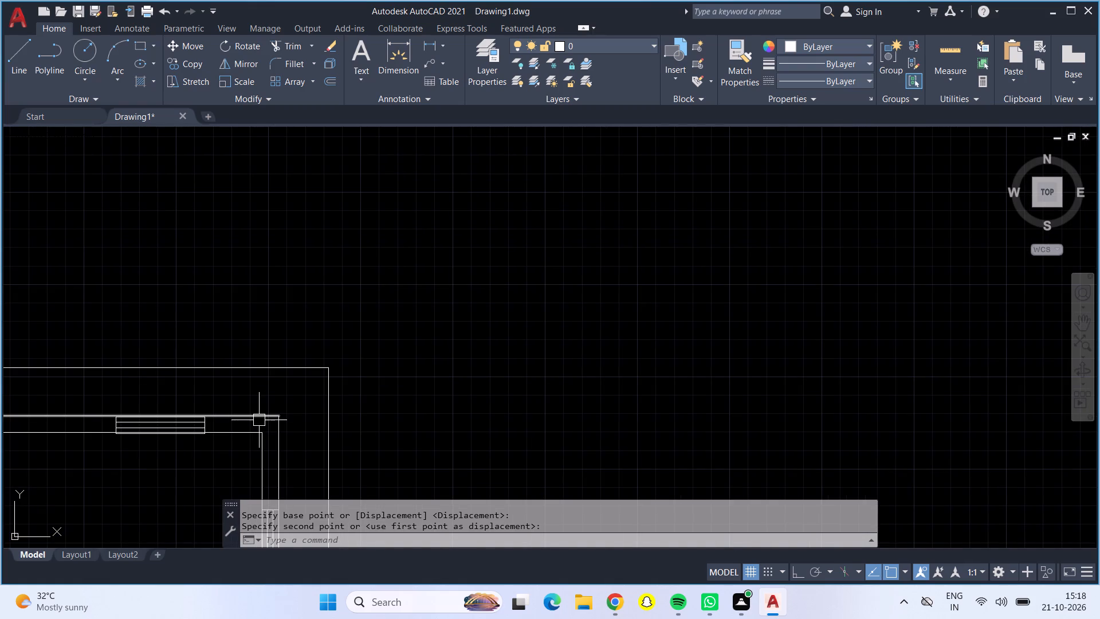
pyautogui.moveTo(113, 523); pyautogui.dragTo(163, 483, button='middle')
pyautogui.moveTo(273, 421); pyautogui.dragTo(359, 409, button='middle')
pyautogui.moveTo(269, 434); pyautogui.dragTo(281, 437, button='middle')
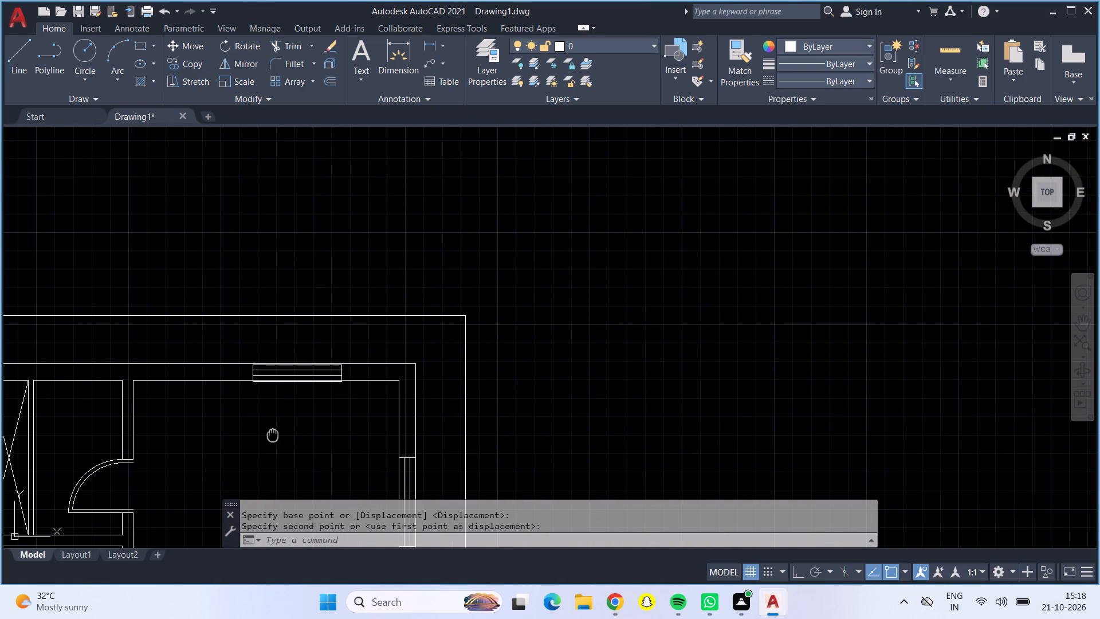
pyautogui.moveTo(281, 437); pyautogui.dragTo(364, 450, button='middle')
pyautogui.scroll(3, 393, 366)
pyautogui.scroll(-1, 396, 394)
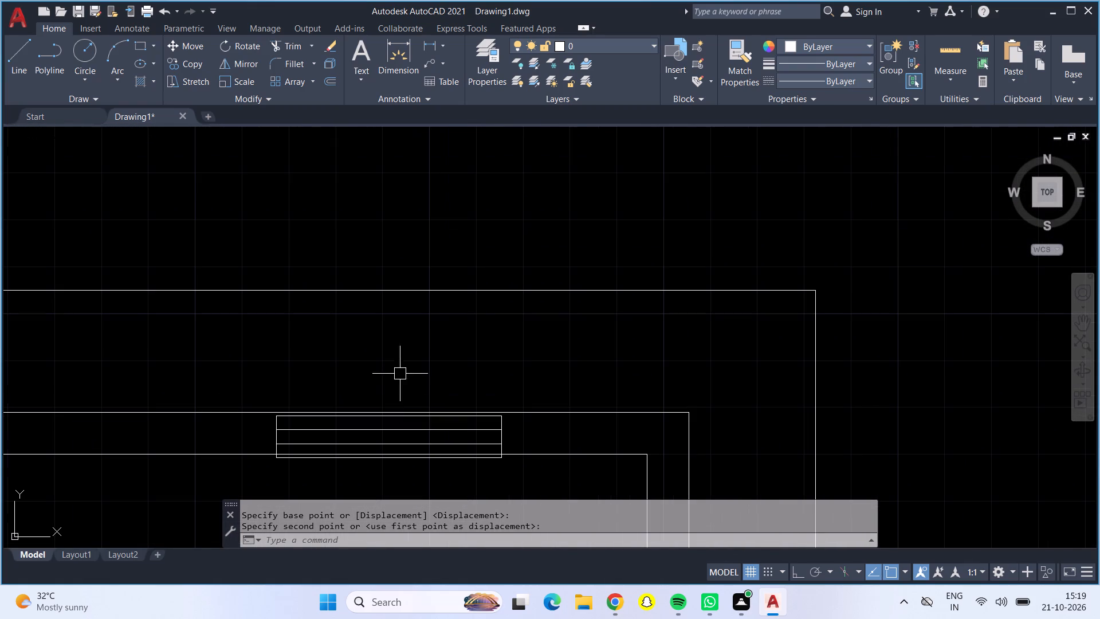
pyautogui.click(249, 382)
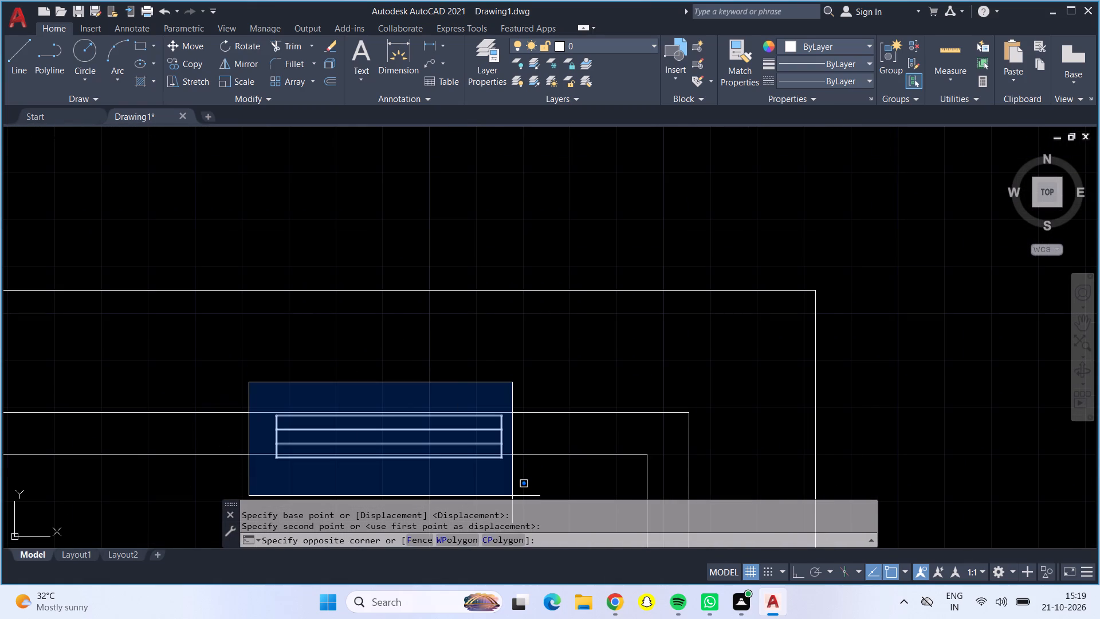
pyautogui.click(547, 488)
pyautogui.click(179, 44)
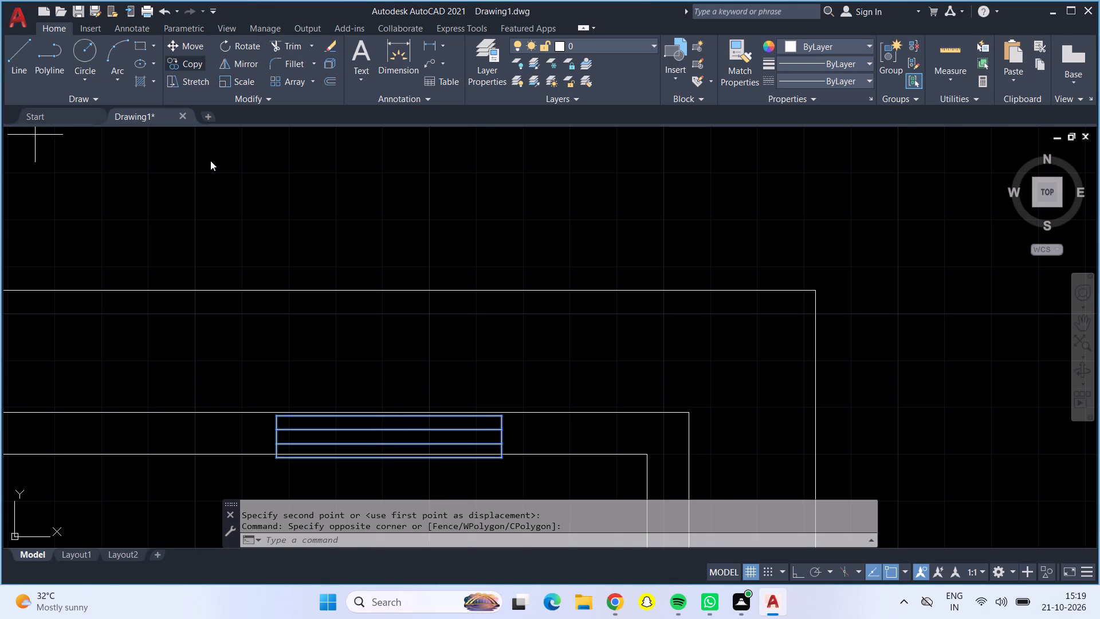
pyautogui.scroll(2, 363, 409)
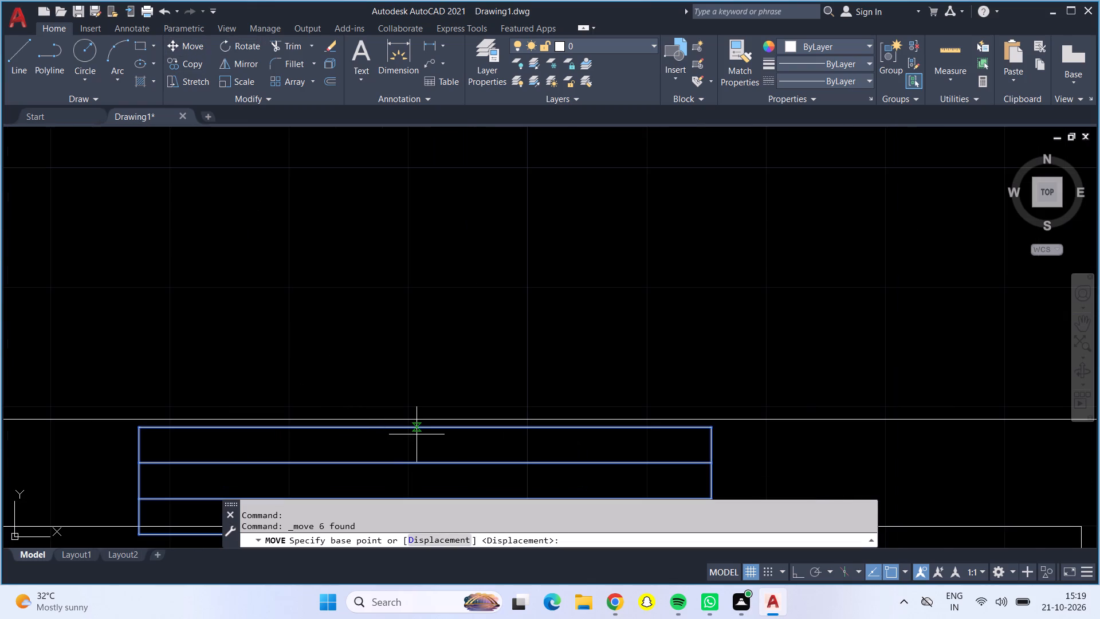
pyautogui.click(415, 428)
pyautogui.click(414, 417)
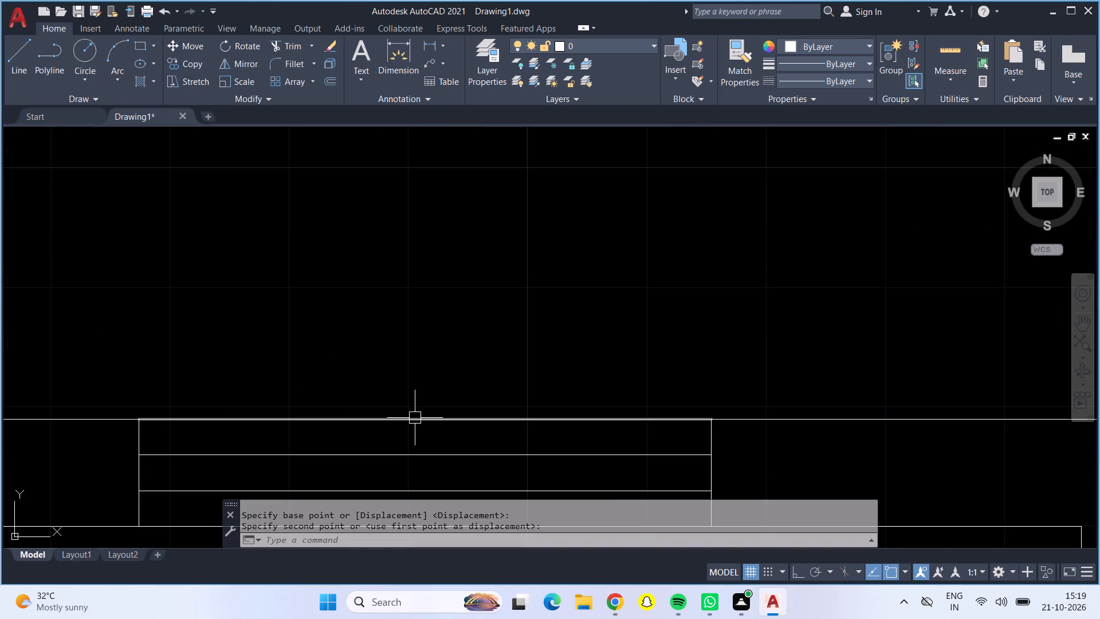
# Examine the window symbols along the top outer wall and the overall floor plan.
pyautogui.scroll(-3, 408, 414)
pyautogui.scroll(-2, 360, 401)
pyautogui.scroll(-1, 80, 452)
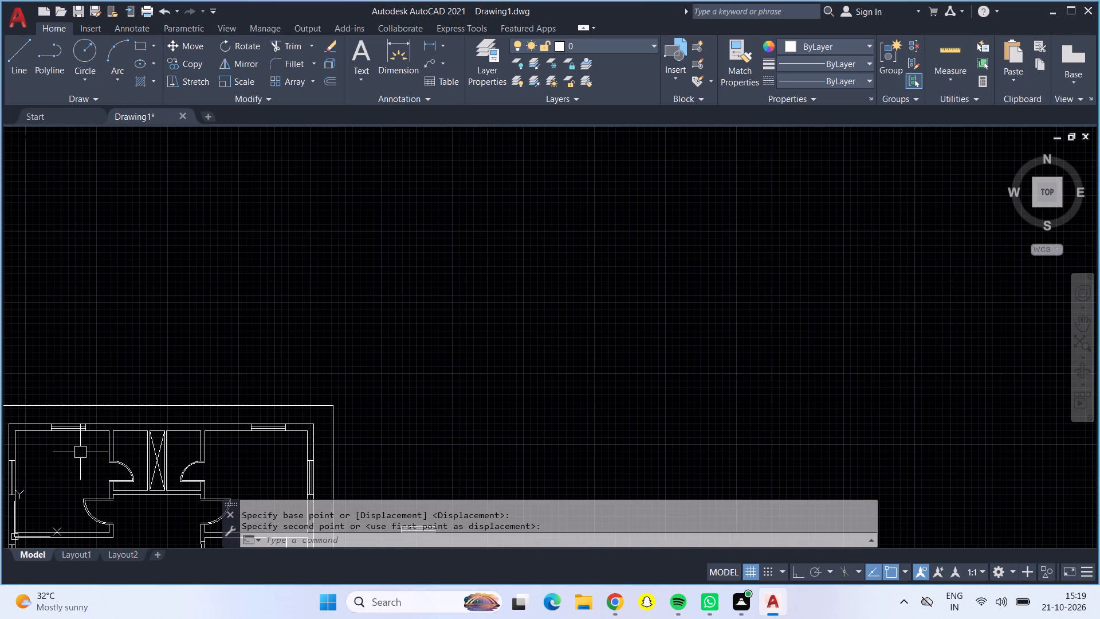
pyautogui.scroll(3, 57, 438)
pyautogui.middleClick(57, 441)
pyautogui.scroll(-1, 57, 441)
pyautogui.moveTo(168, 438); pyautogui.dragTo(181, 438, button='middle')
pyautogui.scroll(-1, 126, 450)
pyautogui.moveTo(126, 450); pyautogui.dragTo(190, 445, button='middle')
pyautogui.moveTo(206, 443); pyautogui.dragTo(268, 434, button='middle')
pyautogui.scroll(2, 226, 426)
pyautogui.scroll(-2, 224, 420)
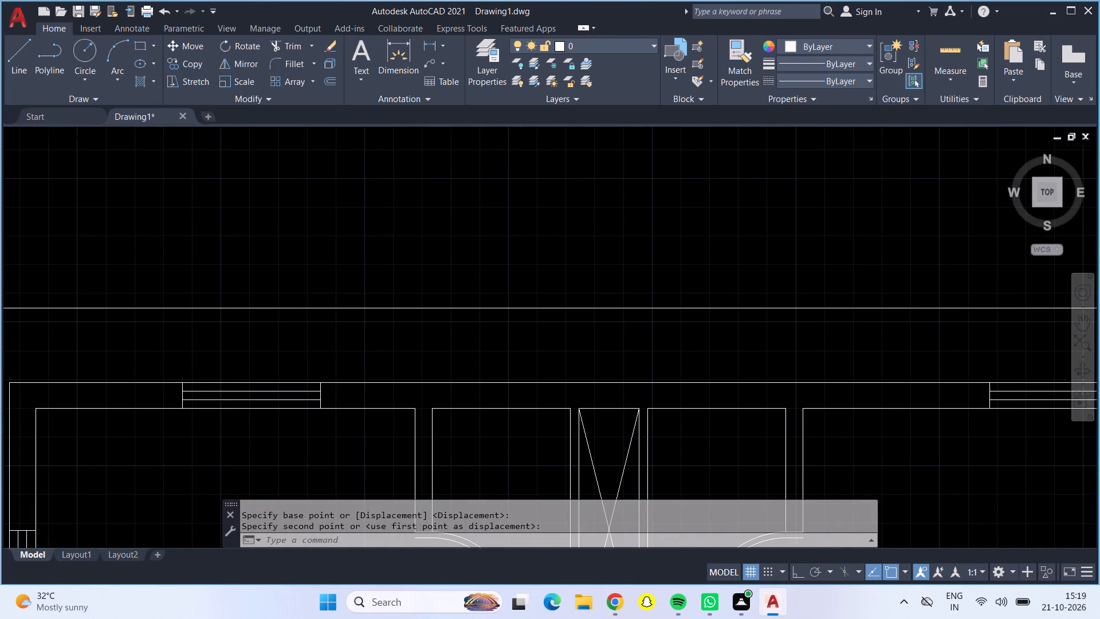
pyautogui.scroll(-1, 260, 423)
pyautogui.moveTo(331, 324); pyautogui.dragTo(326, 163, button='middle')
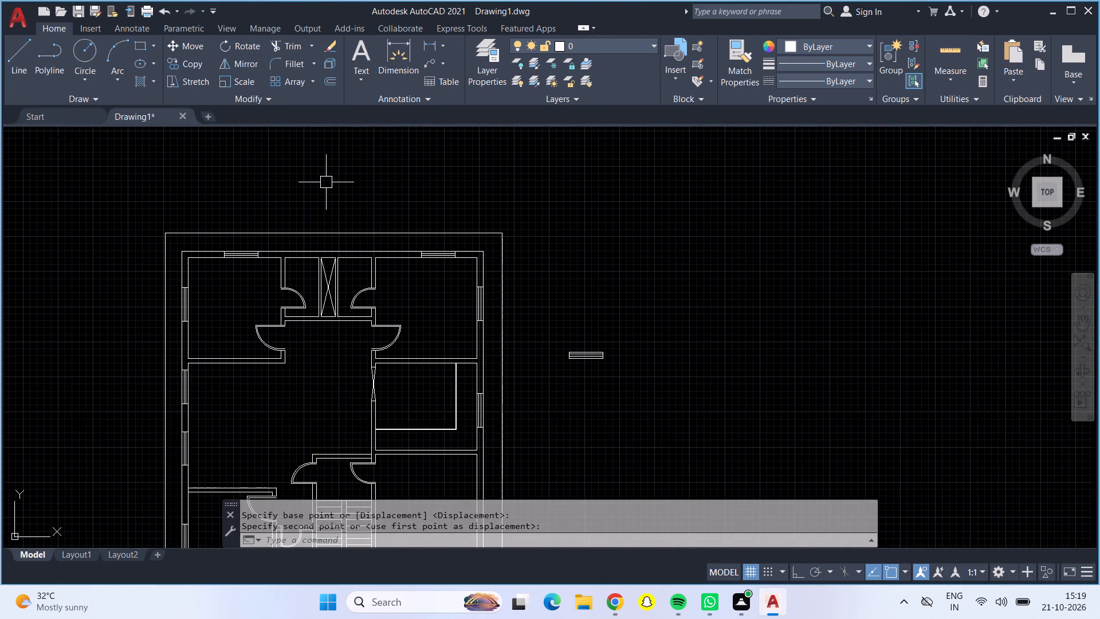
pyautogui.scroll(-1, 324, 381)
pyautogui.moveTo(320, 385); pyautogui.dragTo(322, 343, button='middle')
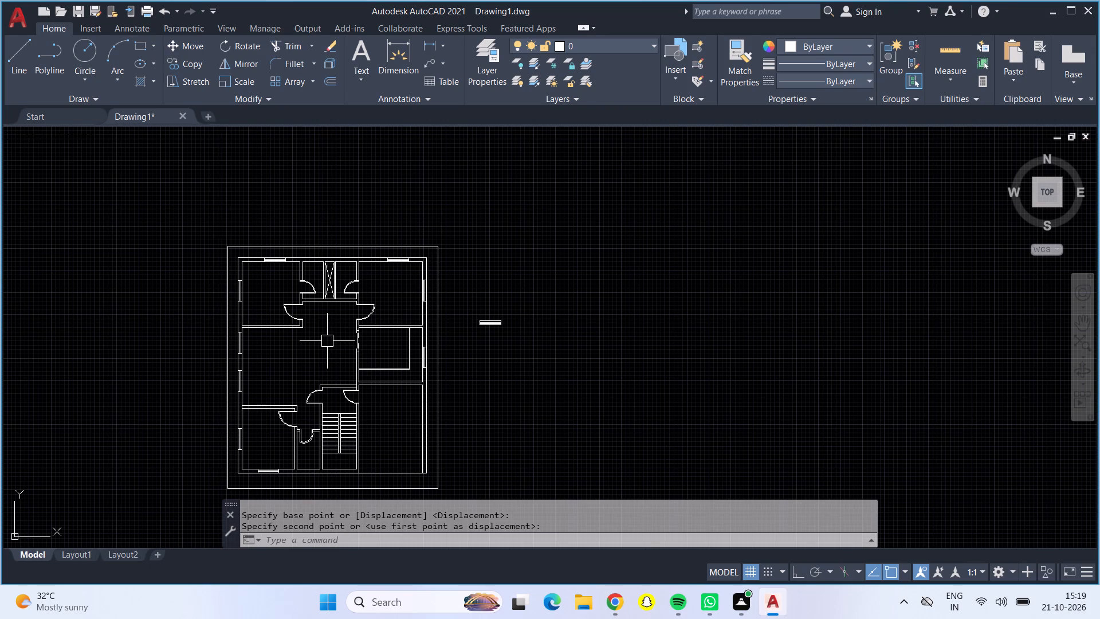
# Trim the spare window symbol beside the plan down to its lowest strip, removing the two strips above it.
pyautogui.scroll(3, 476, 330)
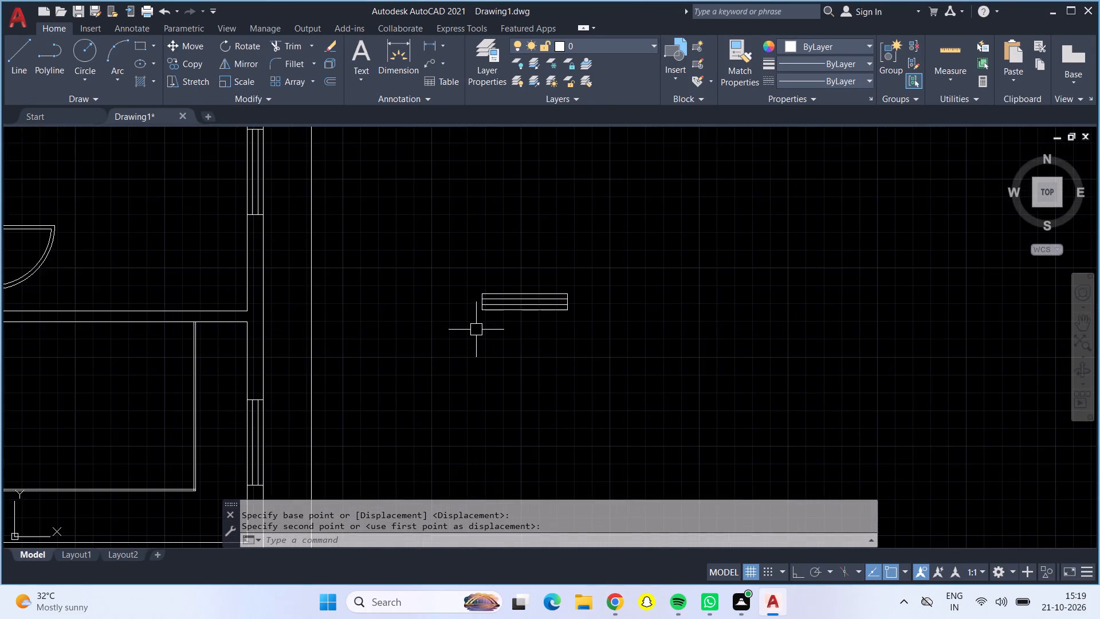
pyautogui.scroll(-2, 477, 325)
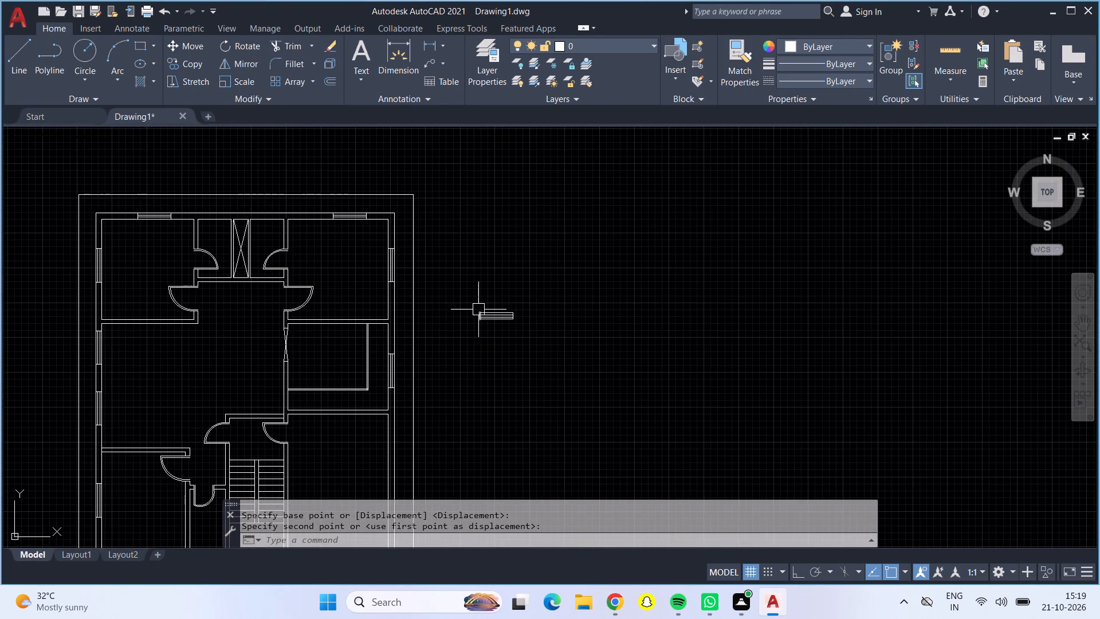
pyautogui.scroll(4, 478, 312)
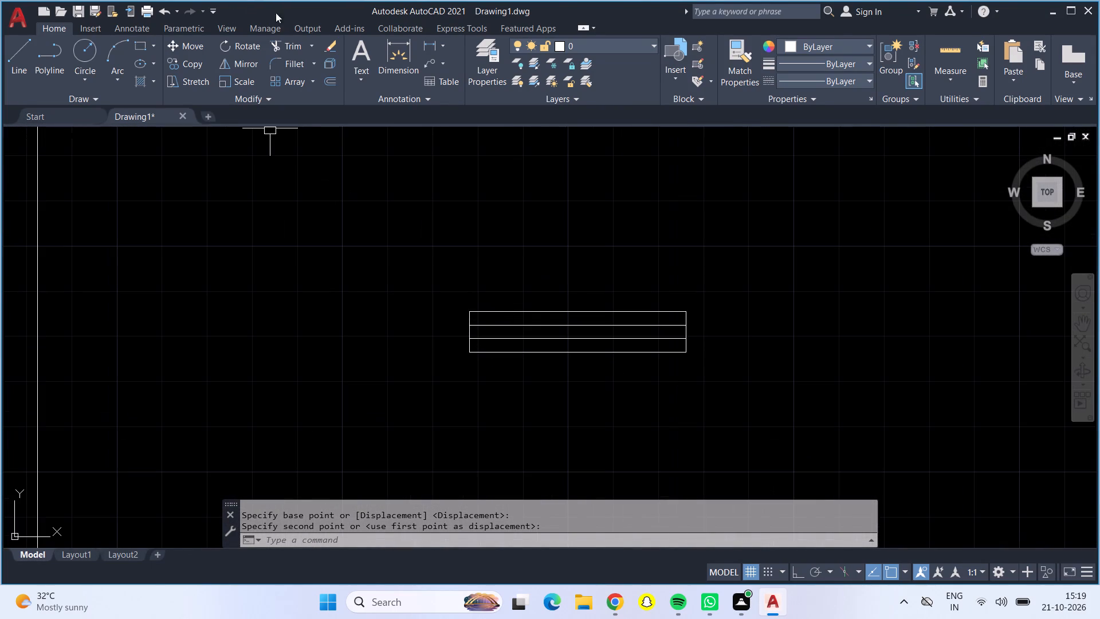
pyautogui.click(293, 48)
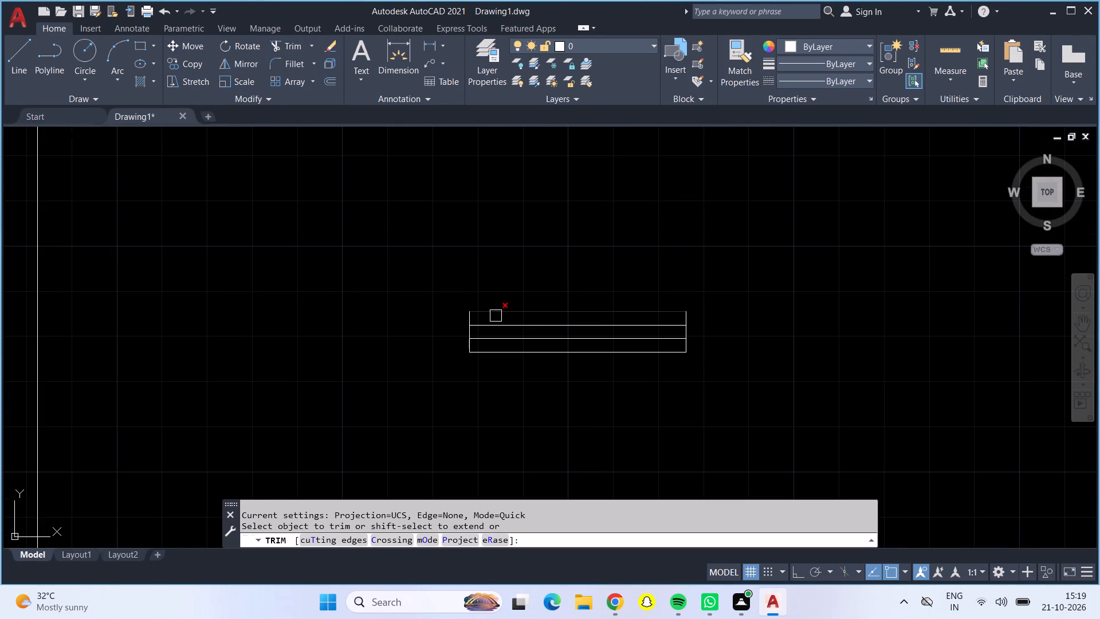
pyautogui.click(474, 311)
pyautogui.click(480, 311)
pyautogui.moveTo(480, 311); pyautogui.dragTo(487, 308)
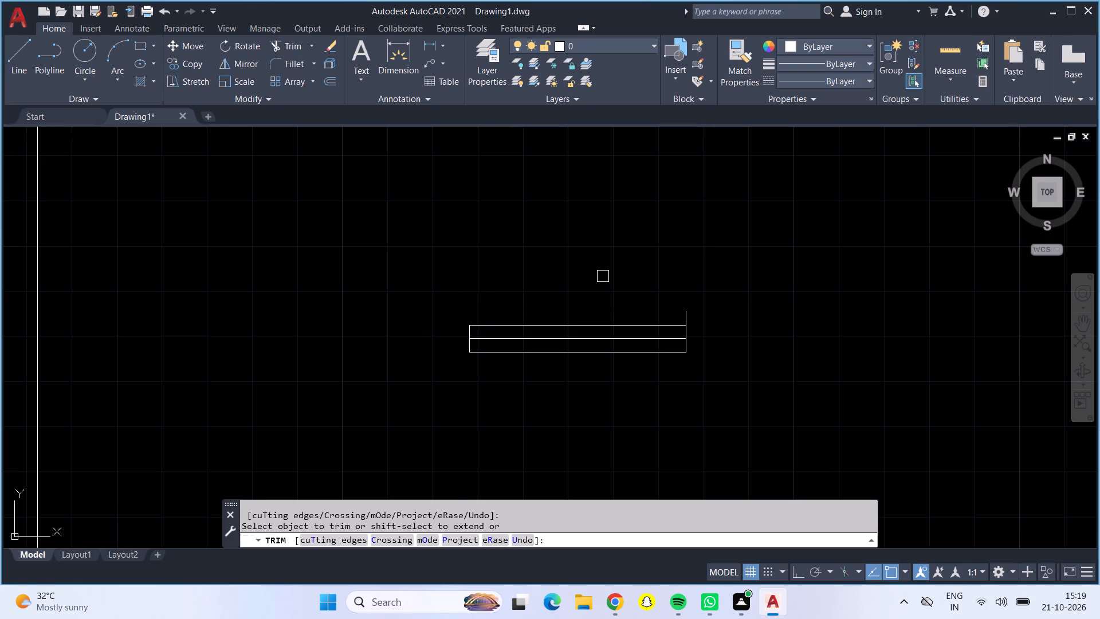
pyautogui.click(681, 308)
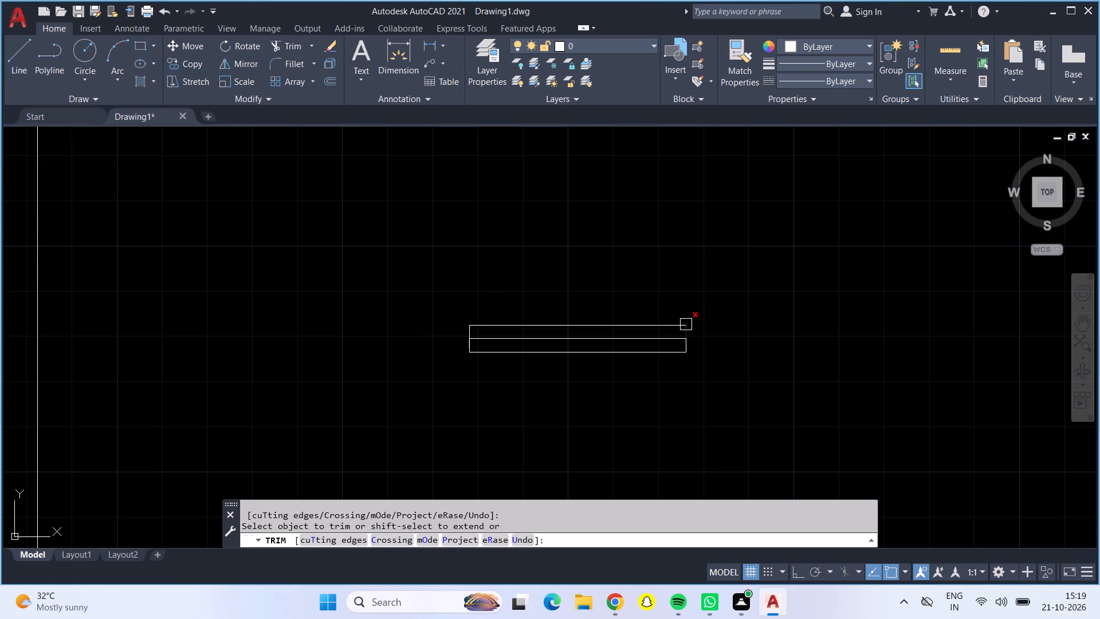
pyautogui.click(686, 327)
pyautogui.click(683, 324)
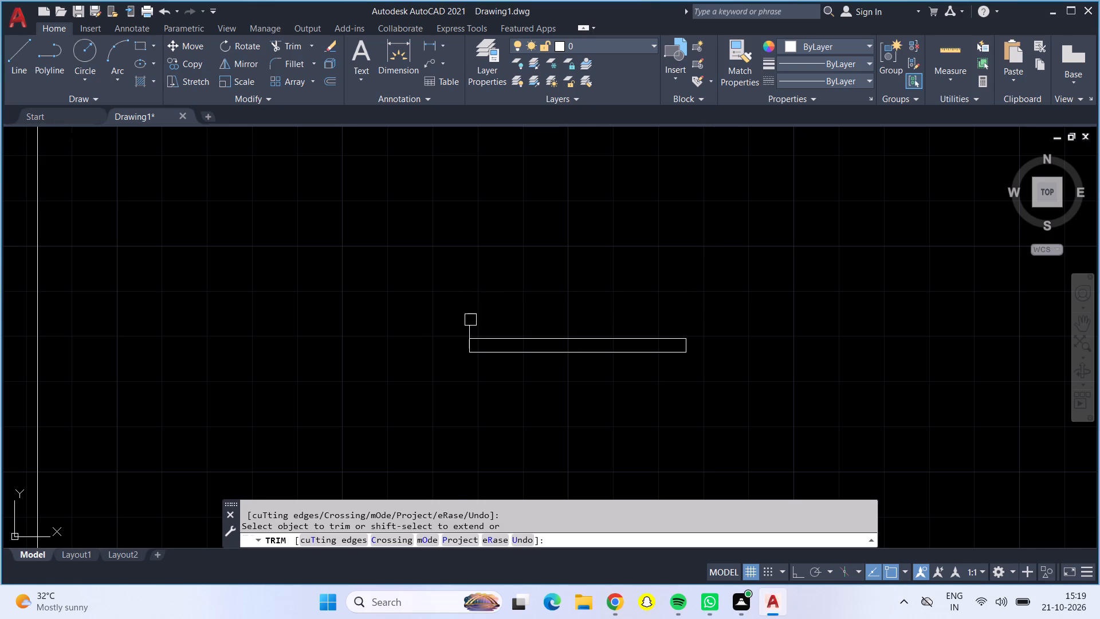
pyautogui.click(468, 320)
pyautogui.press('Escape')
# Move the trimmed window strip so its top-edge midpoint lies on the lower line of the wall below the top-left room.
pyautogui.click(451, 313)
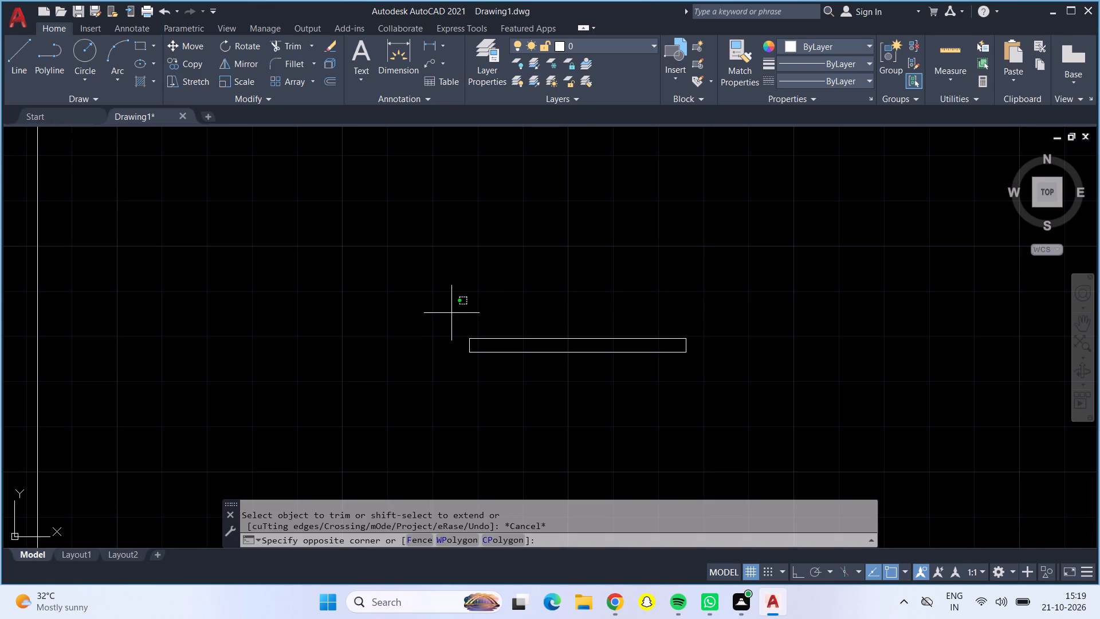
pyautogui.click(773, 413)
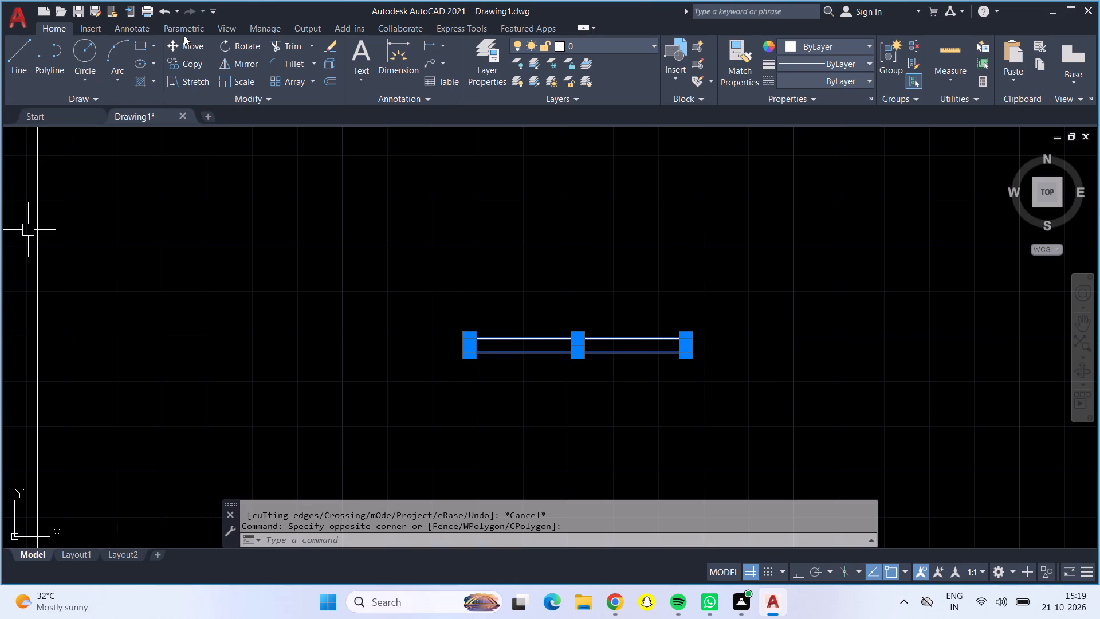
pyautogui.click(186, 44)
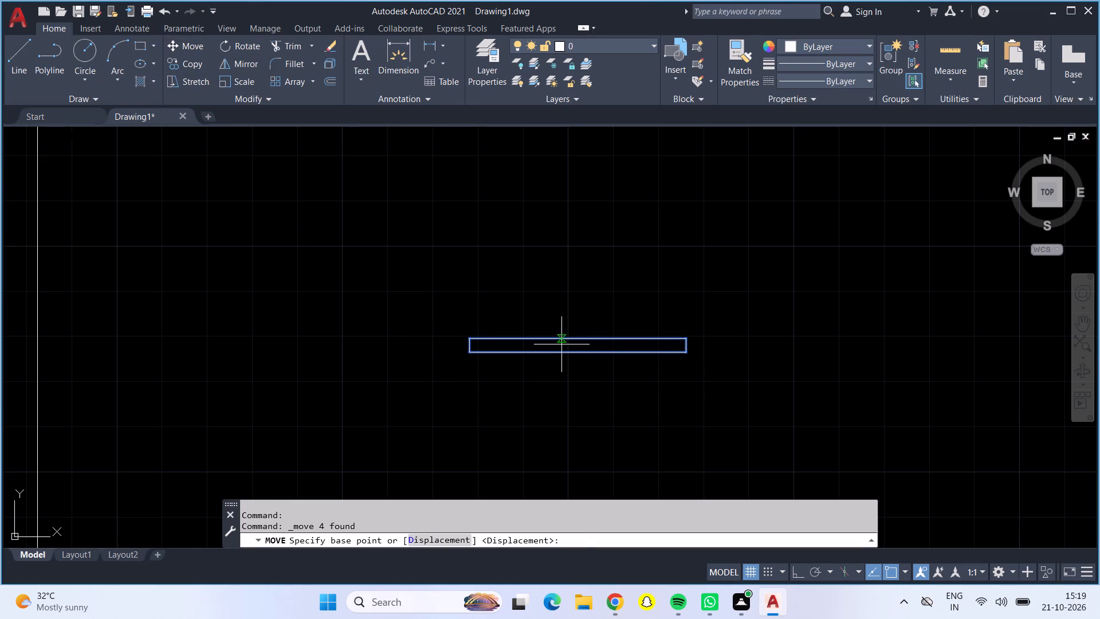
pyautogui.click(581, 341)
pyautogui.scroll(-3, 253, 342)
pyautogui.scroll(-1, 156, 351)
pyautogui.scroll(-1, 110, 367)
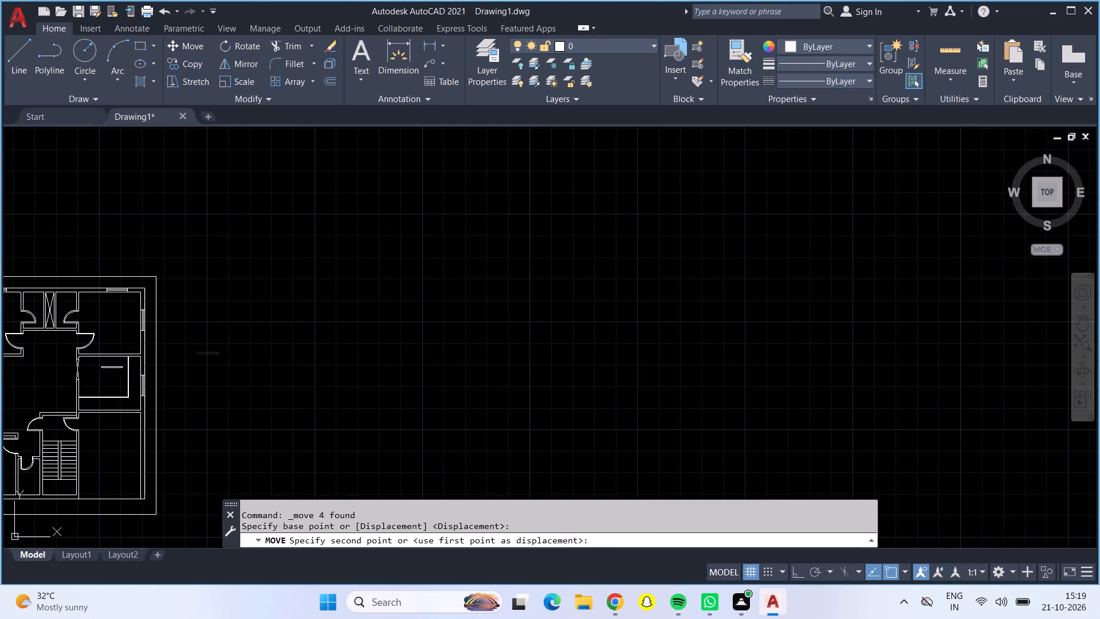
pyautogui.middleClick(25, 375)
pyautogui.moveTo(25, 375); pyautogui.dragTo(72, 372, button='middle')
pyautogui.moveTo(218, 356); pyautogui.dragTo(663, 279, button='middle')
pyautogui.scroll(4, 423, 283)
pyautogui.moveTo(490, 264); pyautogui.dragTo(544, 408, button='middle')
pyautogui.scroll(1, 544, 408)
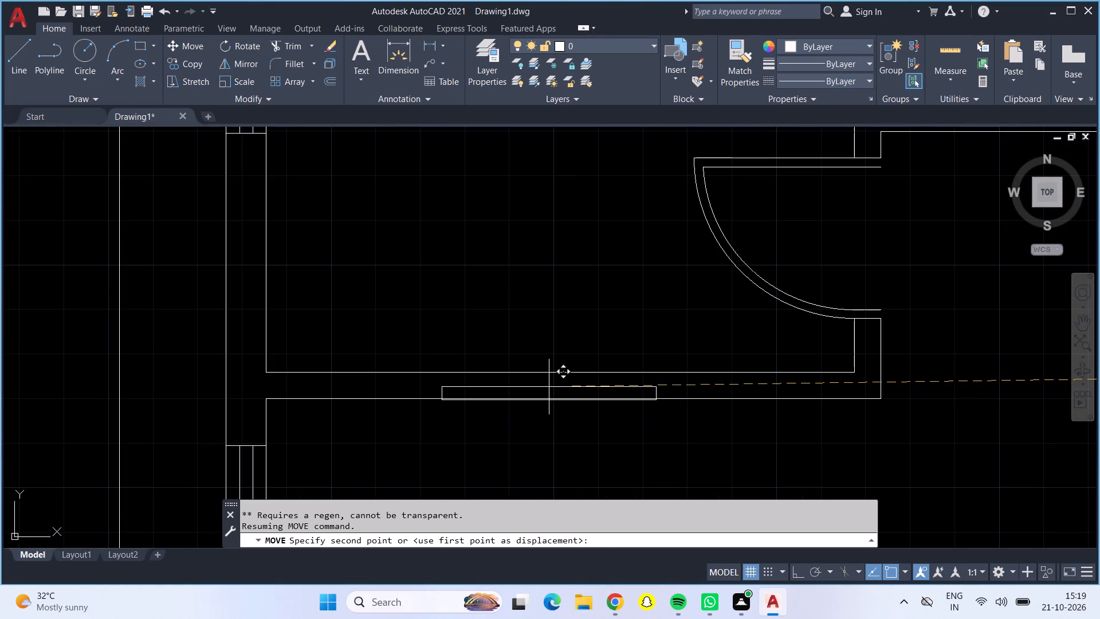
pyautogui.scroll(2, 557, 405)
pyautogui.click(541, 389)
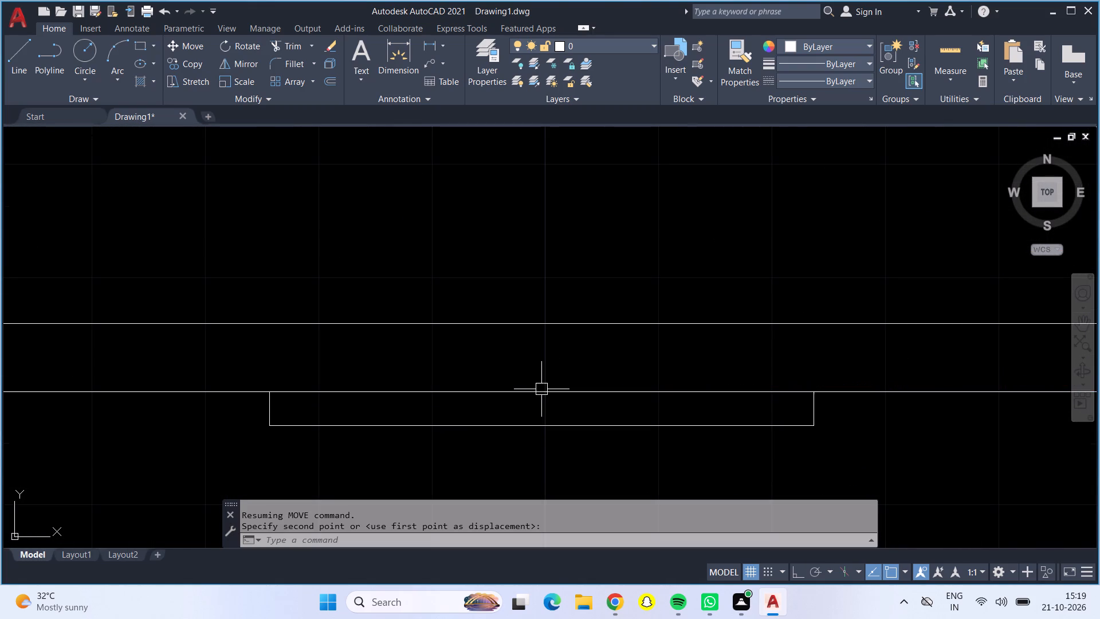
# Examine the overall floor plan, from the newly placed strip down to the bottom-right room.
pyautogui.scroll(-4, 528, 426)
pyautogui.moveTo(546, 455); pyautogui.dragTo(521, 445, button='middle')
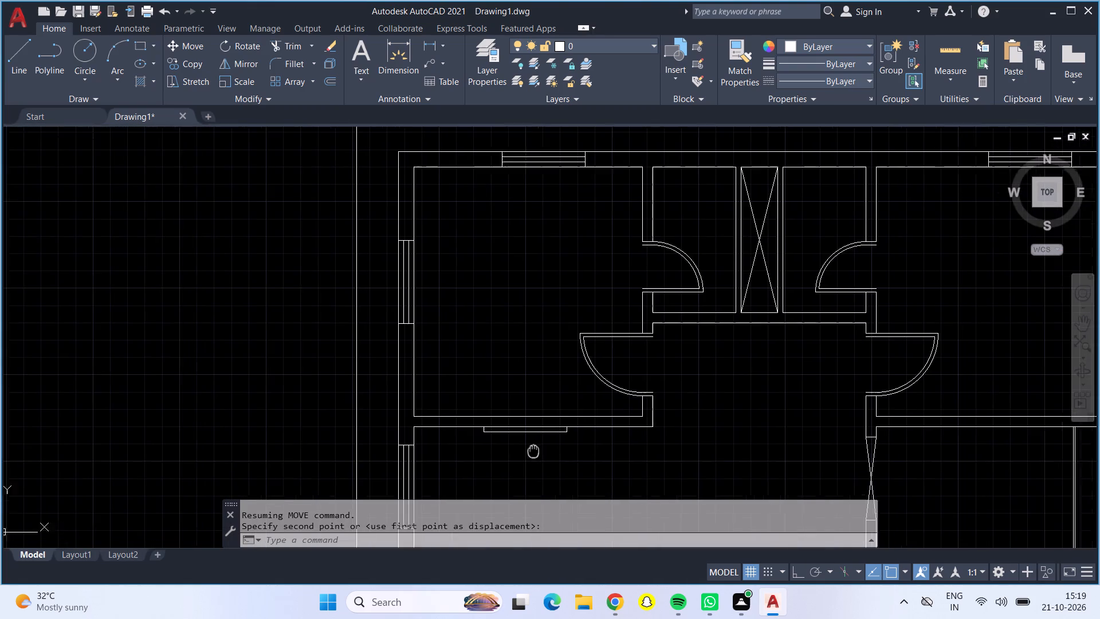
pyautogui.moveTo(521, 445); pyautogui.dragTo(418, 264, button='middle')
pyautogui.scroll(-1, 472, 296)
pyautogui.moveTo(539, 309); pyautogui.dragTo(457, 339, button='middle')
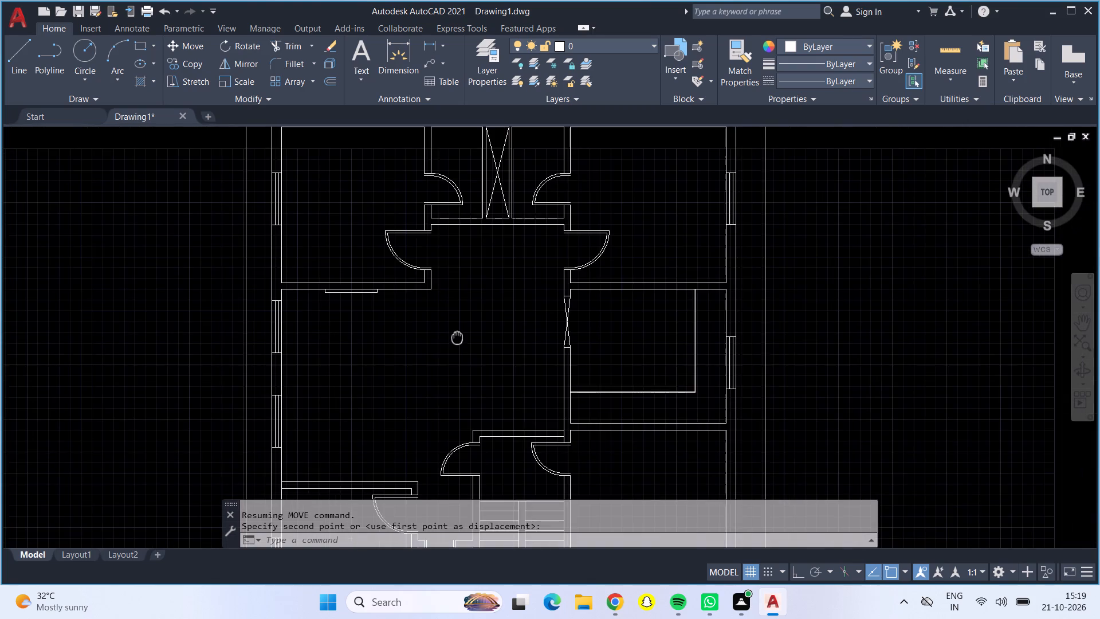
pyautogui.moveTo(457, 339); pyautogui.dragTo(443, 378, button='middle')
pyautogui.moveTo(441, 378); pyautogui.dragTo(425, 371, button='middle')
pyautogui.scroll(-1, 417, 364)
pyautogui.moveTo(416, 363); pyautogui.dragTo(395, 317, button='middle')
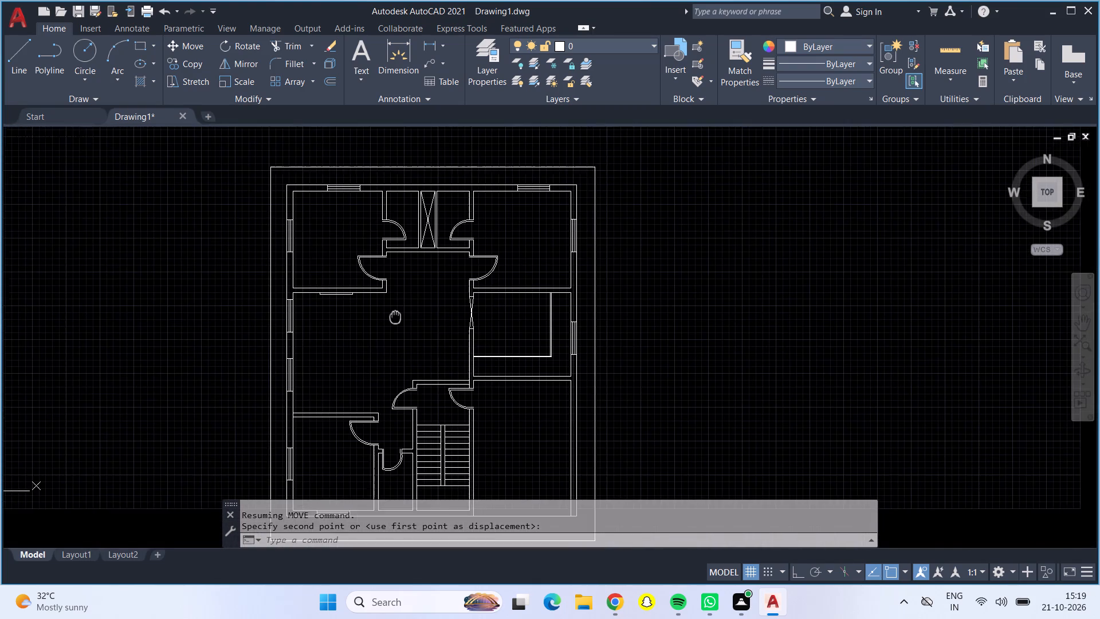
pyautogui.moveTo(395, 317); pyautogui.dragTo(396, 309, button='middle')
pyautogui.middleClick(422, 328)
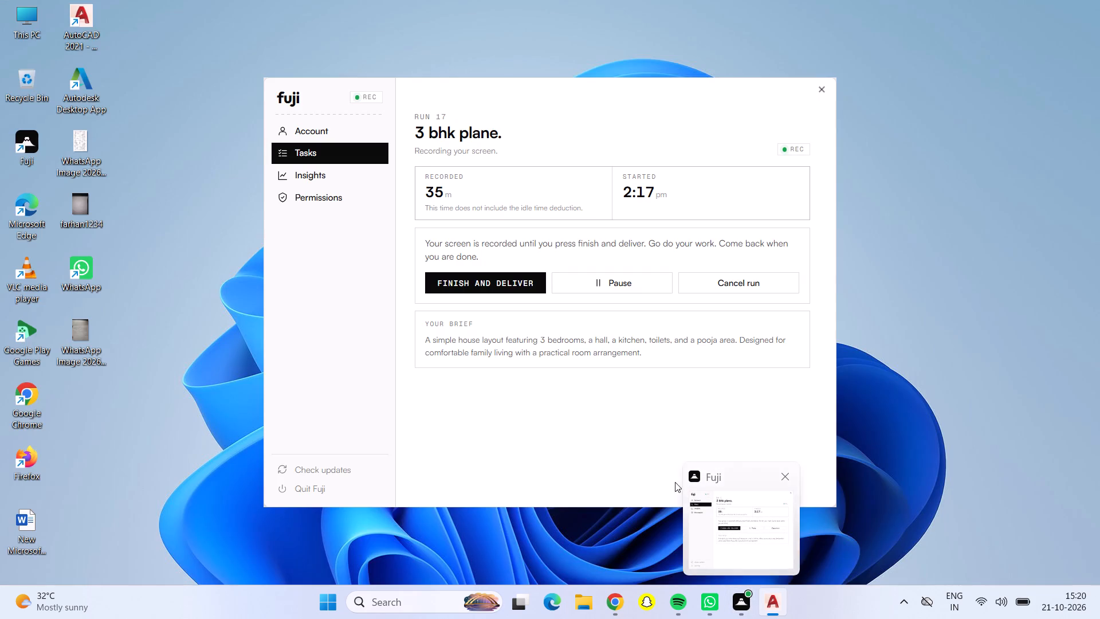
pyautogui.moveTo(418, 328); pyautogui.dragTo(418, 300, button='middle')
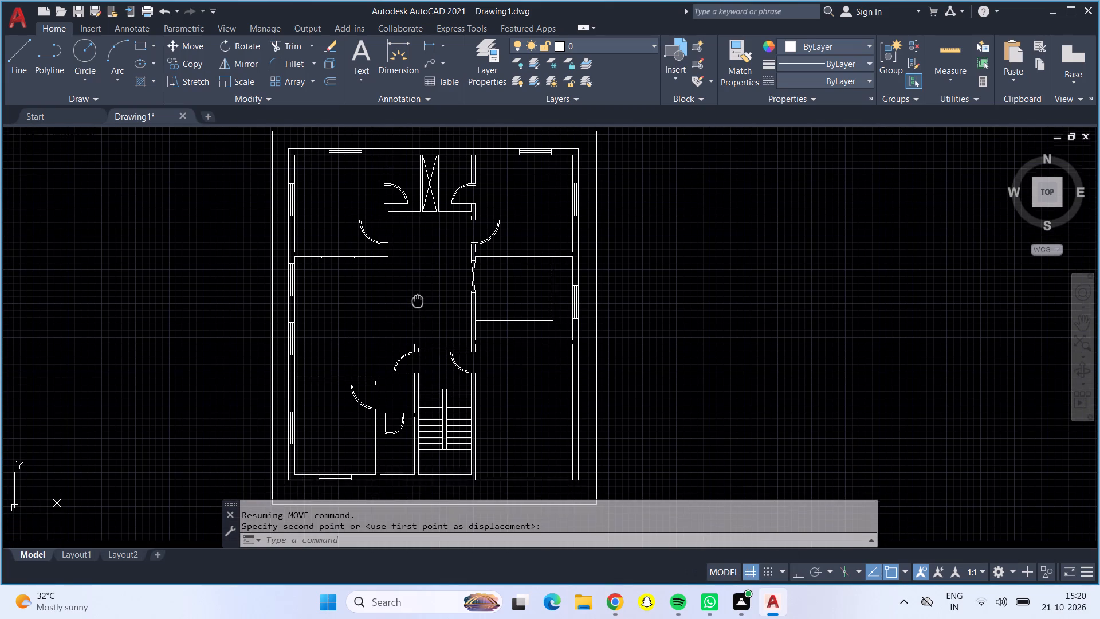
pyautogui.moveTo(418, 300); pyautogui.dragTo(426, 246, button='middle')
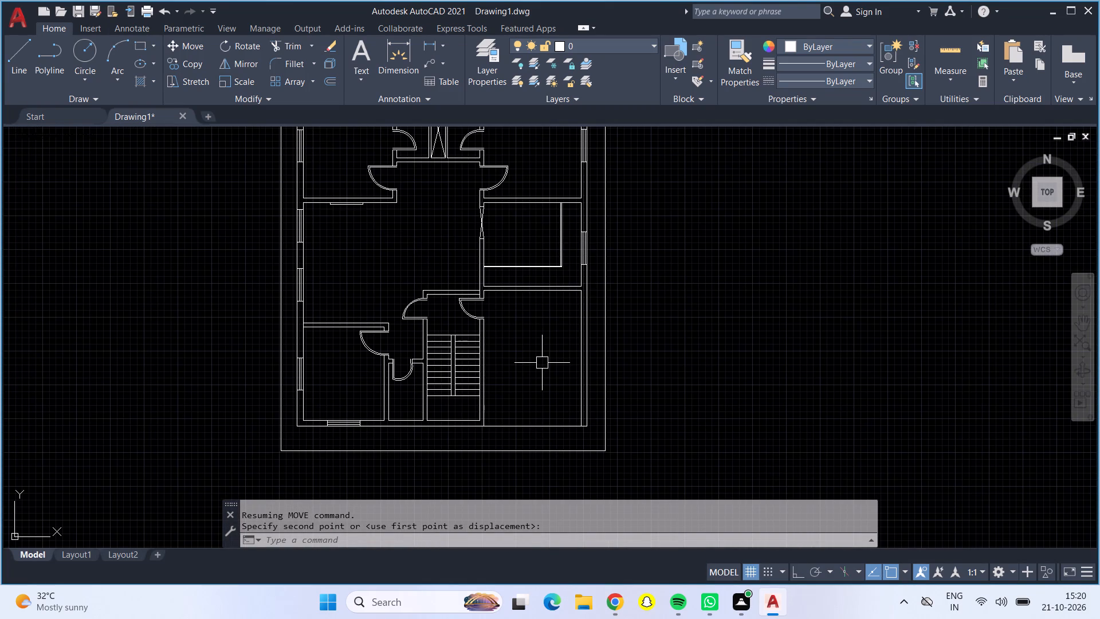
# Trim away the bottom outer wall line across the bottom-right room, leaving that side open.
pyautogui.click(286, 50)
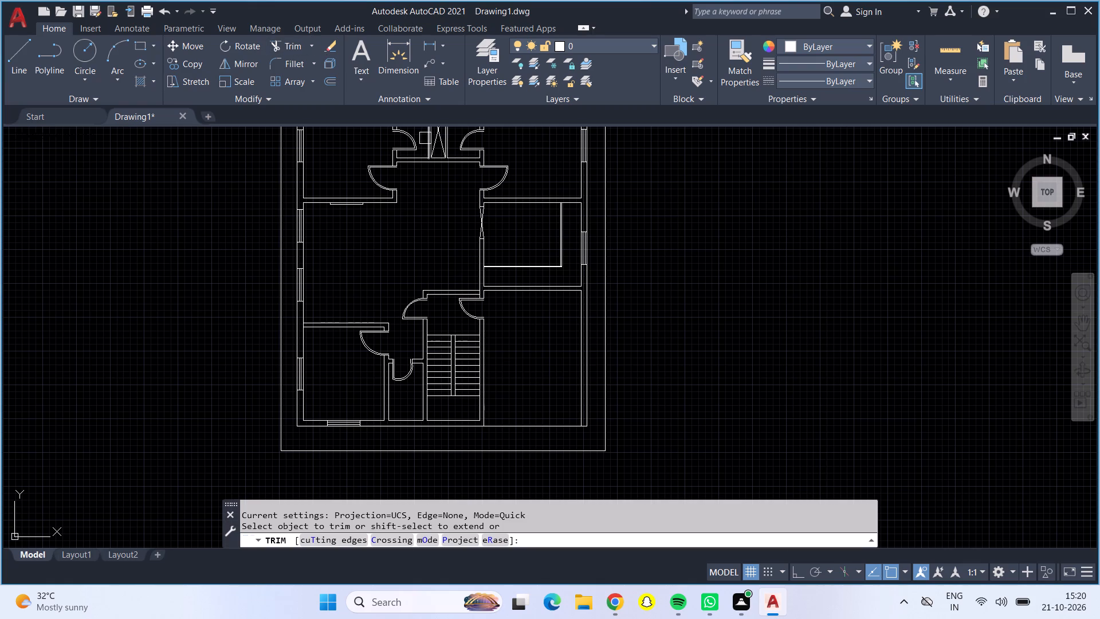
pyautogui.click(558, 426)
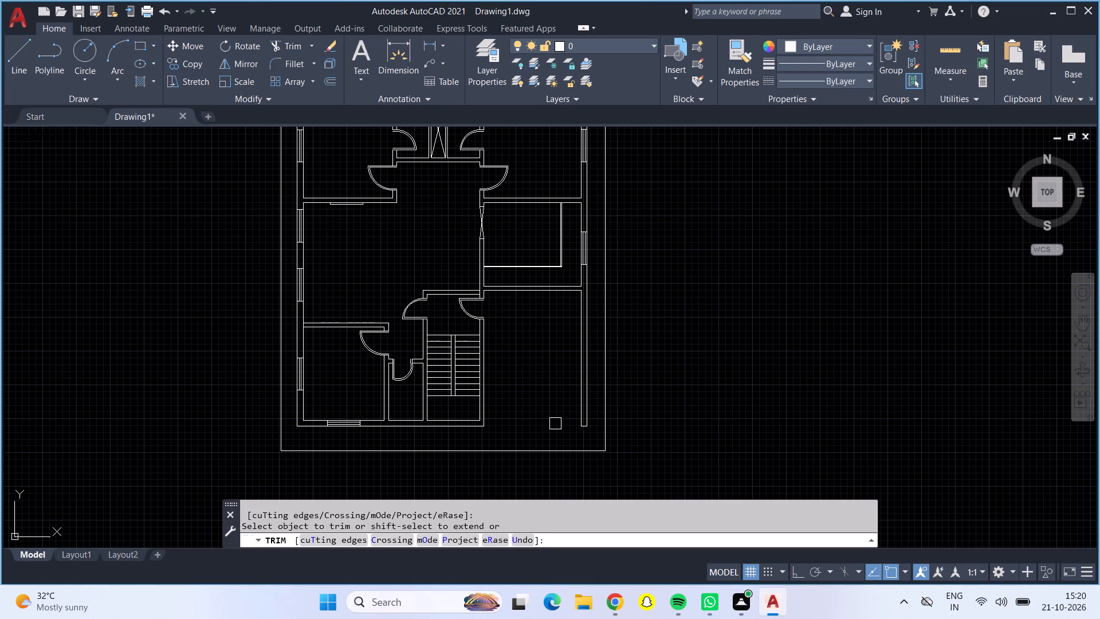
# Replace the lower line of the wall above the bottom-right room with a 9" downward offset of the wall's upper line.
pyautogui.scroll(3, 532, 277)
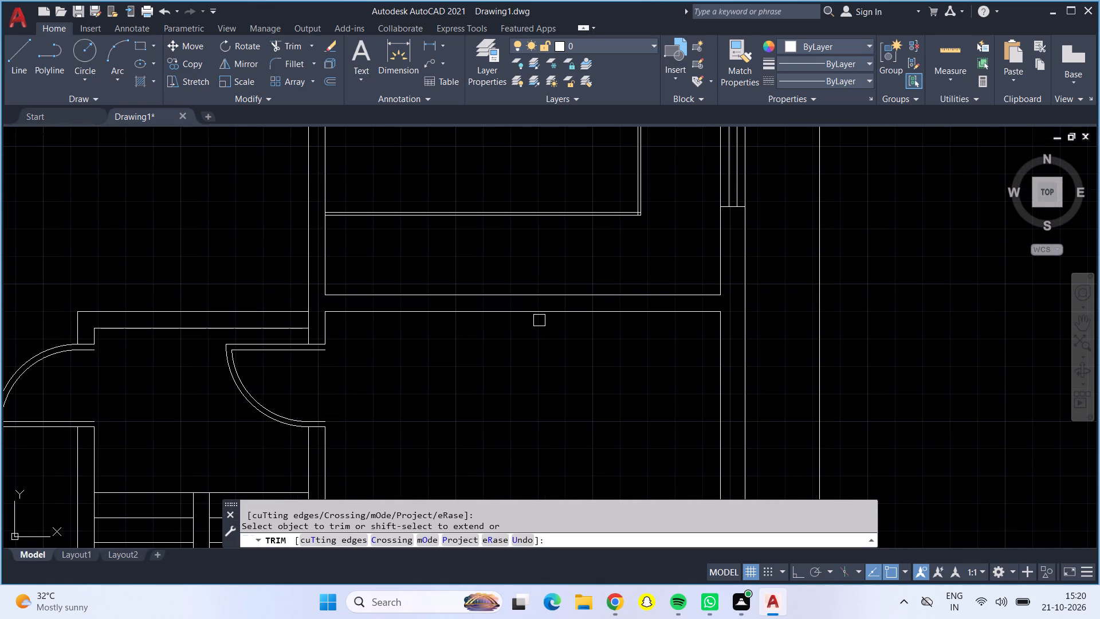
pyautogui.click(540, 315)
pyautogui.press('Escape')
pyautogui.press('o')
pyautogui.press('Return')
pyautogui.write('9"')
pyautogui.press('Return')
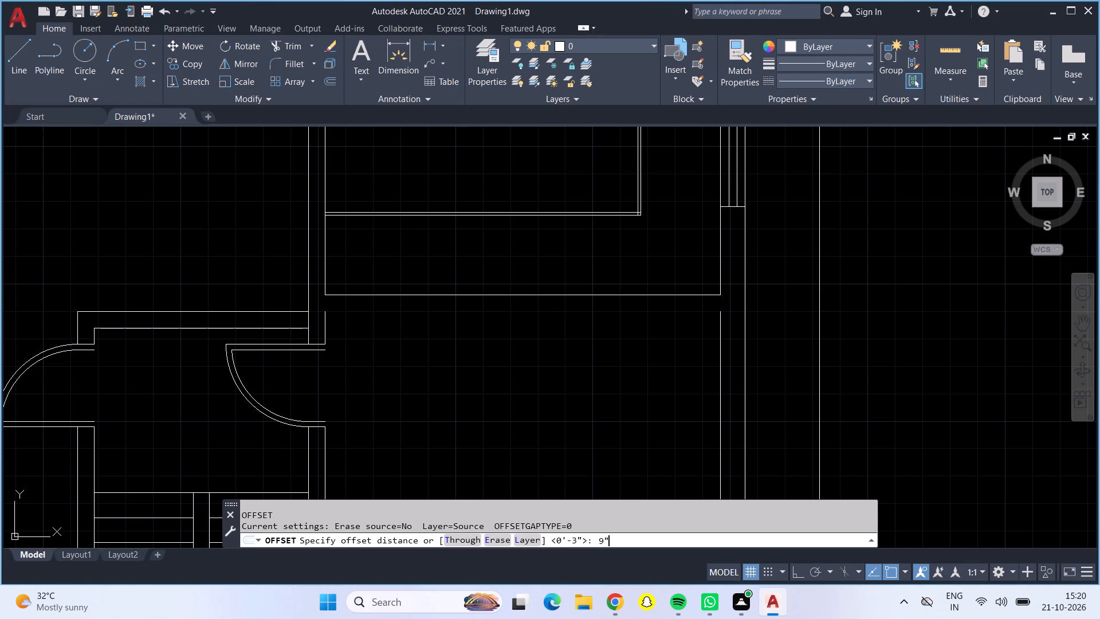
pyautogui.click(557, 296)
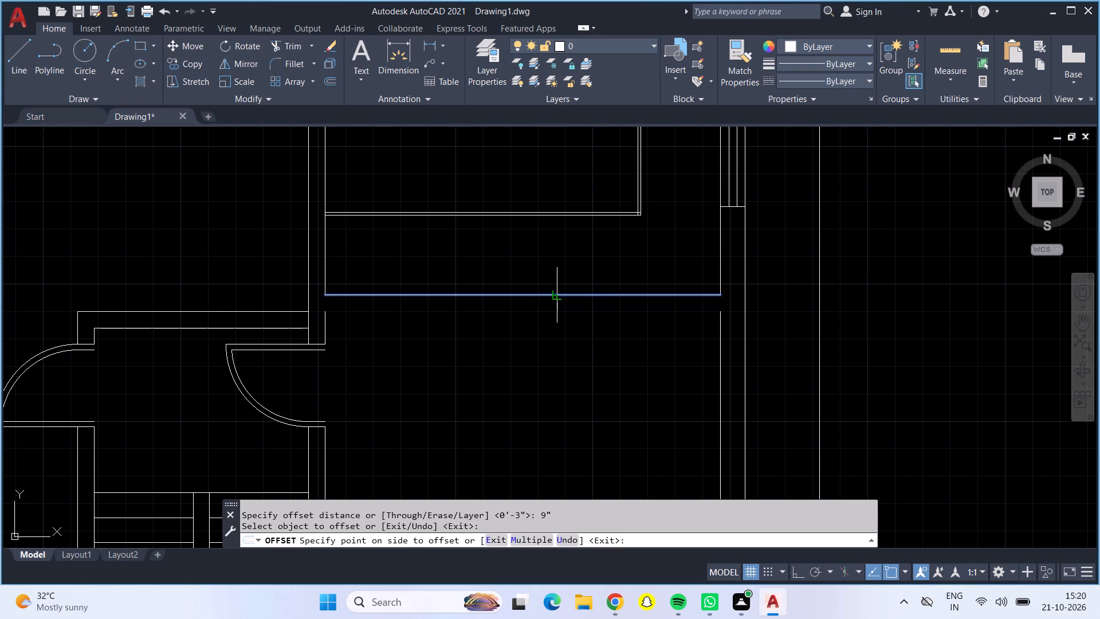
pyautogui.click(560, 308)
pyautogui.press('Escape')
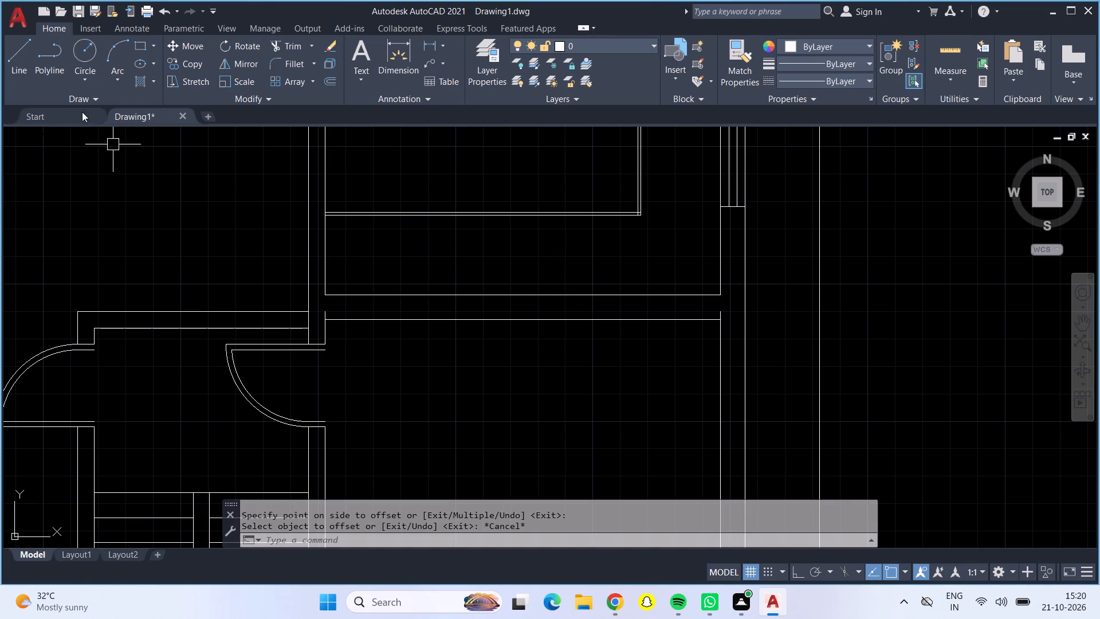
# Trim the short vertical line stubs projecting above the new wall line at both ends of the bottom-right room.
pyautogui.click(280, 38)
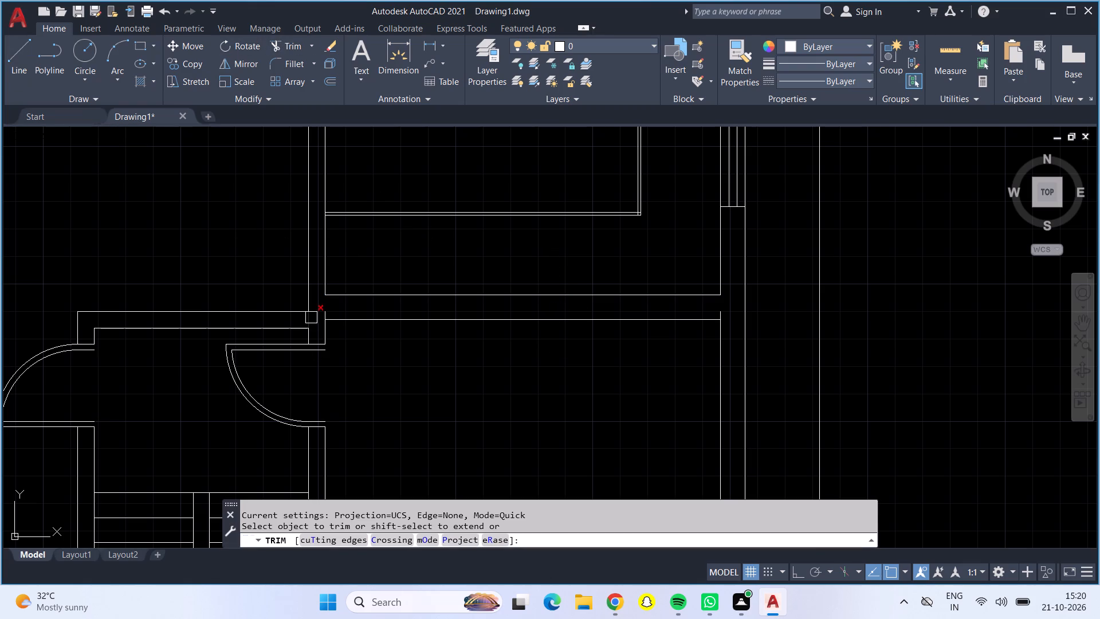
pyautogui.click(322, 309)
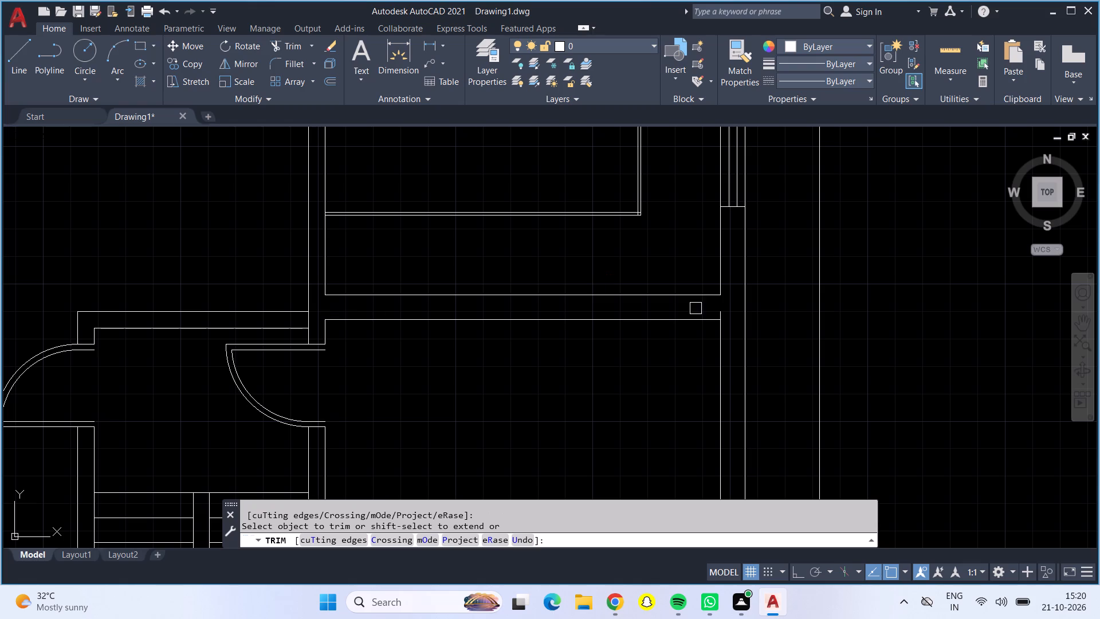
pyautogui.click(717, 309)
pyautogui.scroll(-1, 702, 316)
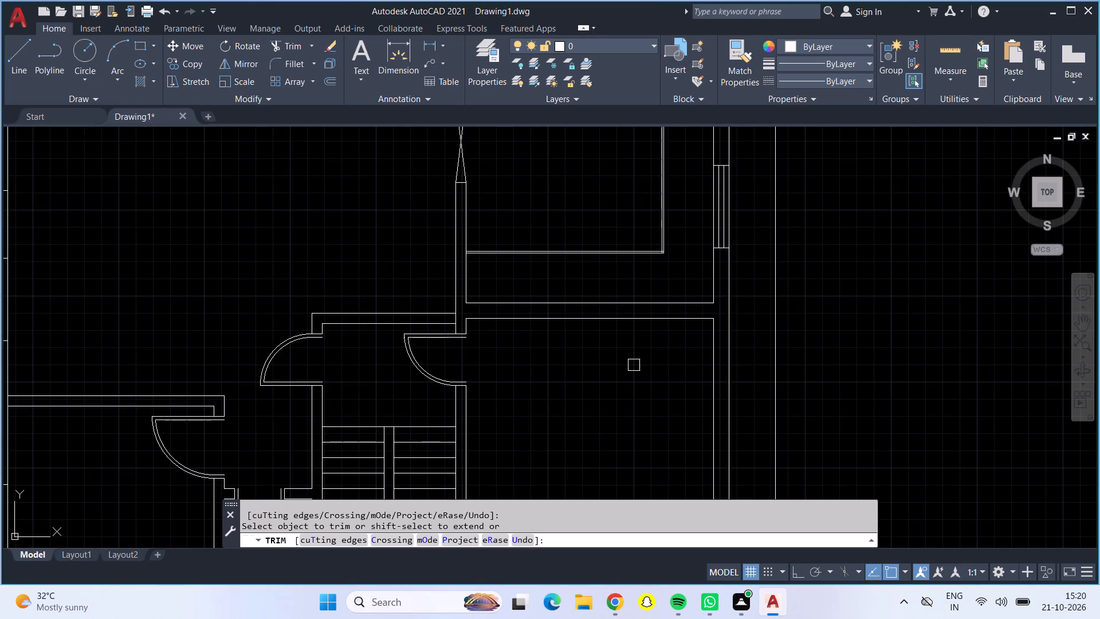
pyautogui.scroll(-1, 634, 365)
pyautogui.press('Escape')
# Open DesignCenter and display the blocks contained in Kitchens.dwg.
pyautogui.scroll(-2, 634, 365)
pyautogui.moveTo(527, 335); pyautogui.dragTo(463, 307, button='middle')
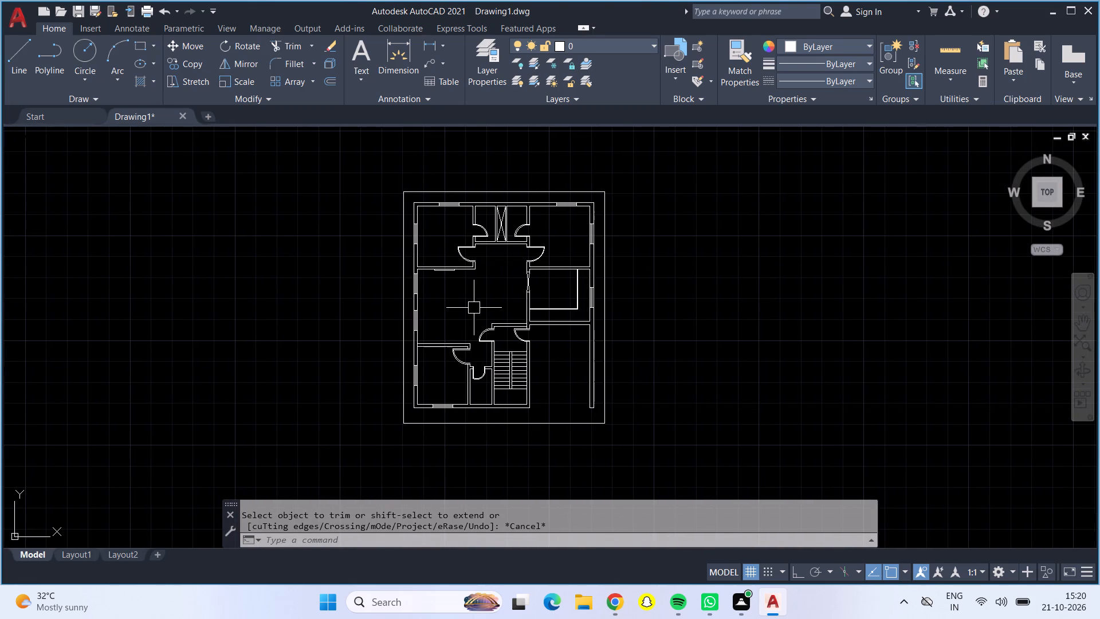
pyautogui.scroll(1, 474, 308)
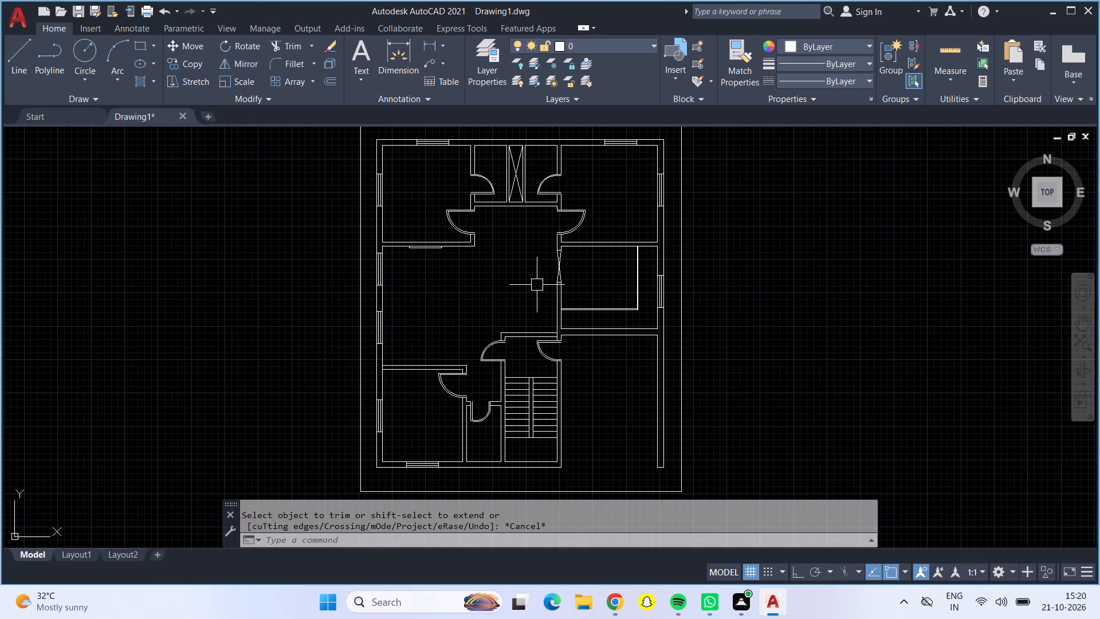
pyautogui.scroll(1, 512, 287)
pyautogui.moveTo(499, 276); pyautogui.dragTo(502, 418, button='middle')
pyautogui.press('Escape')
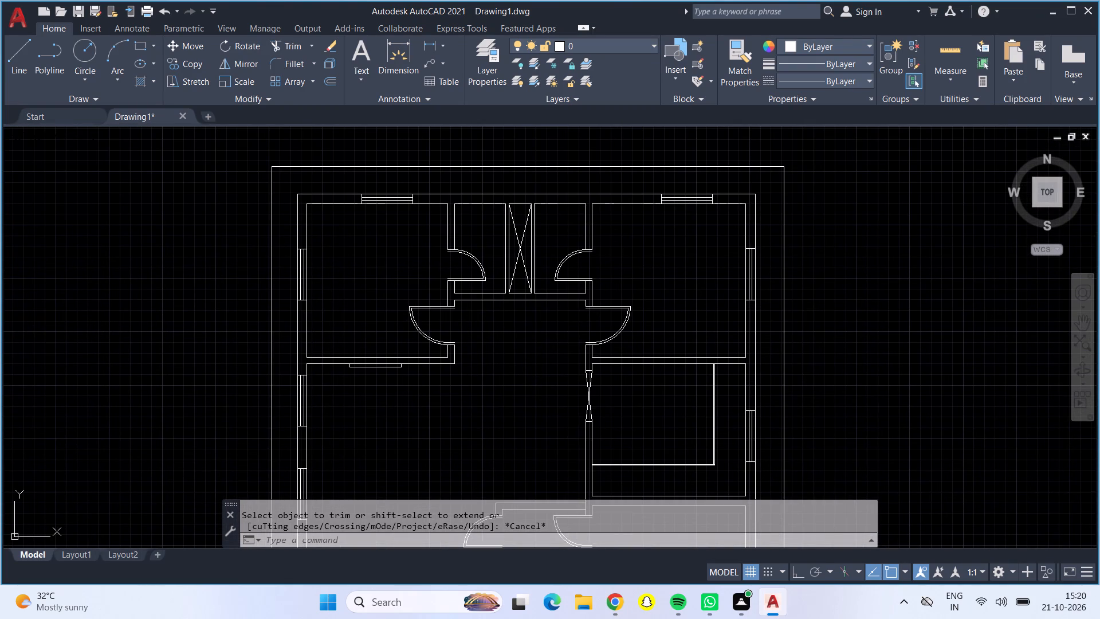
pyautogui.hotkey('ctrl', '2')
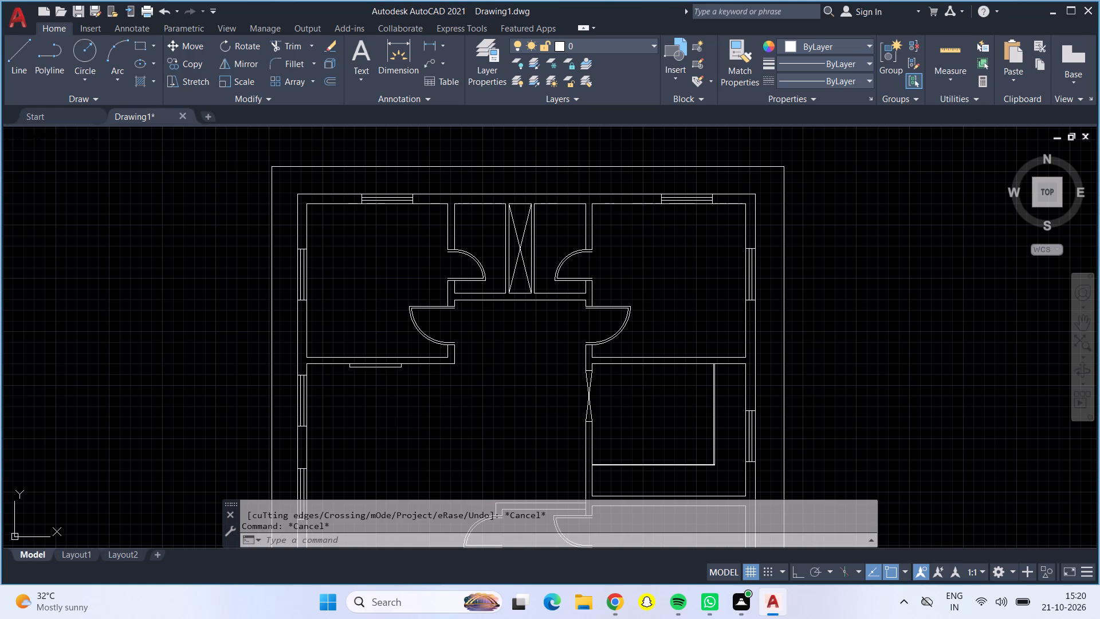
pyautogui.scroll(-1, 411, 181)
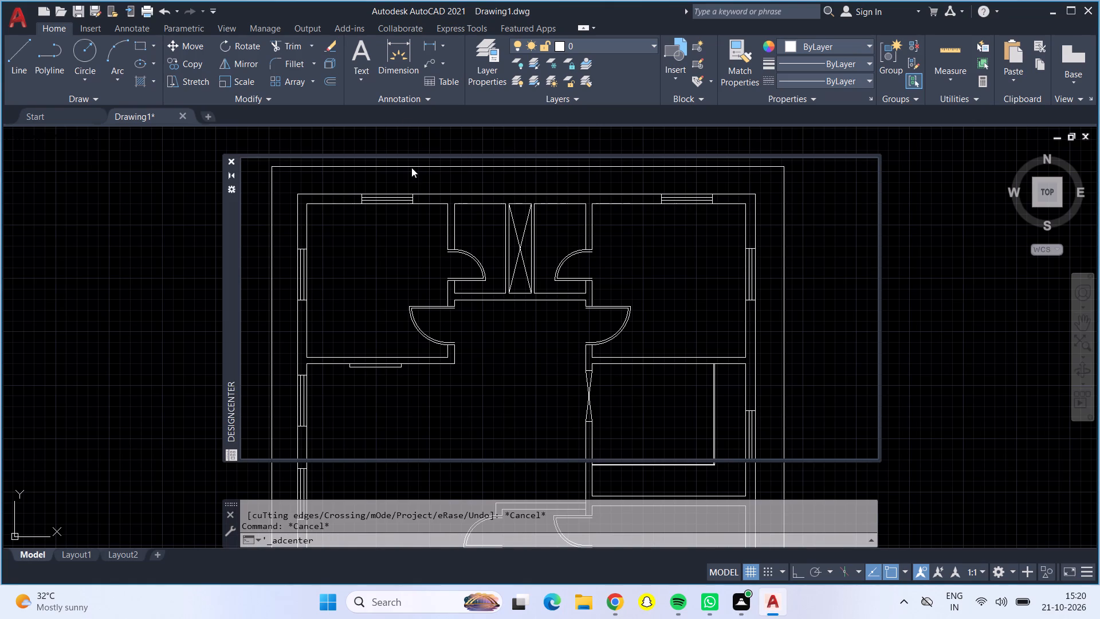
pyautogui.scroll(-1, 66, 338)
pyautogui.scroll(-1, 125, 315)
pyautogui.moveTo(125, 315); pyautogui.dragTo(168, 326, button='middle')
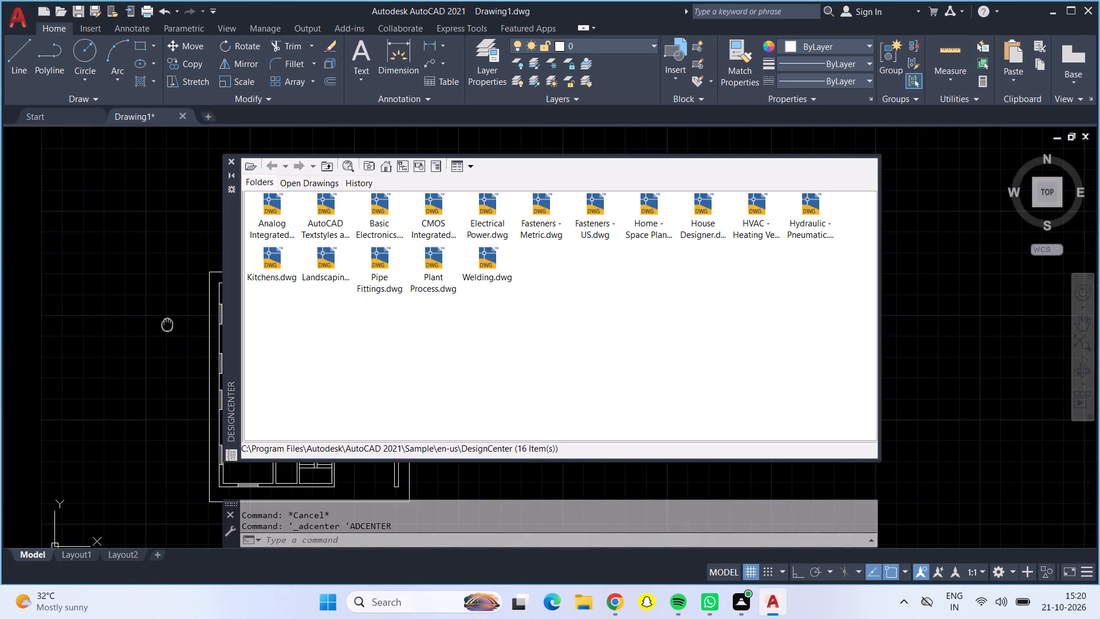
pyautogui.moveTo(168, 326); pyautogui.dragTo(430, 343, button='middle')
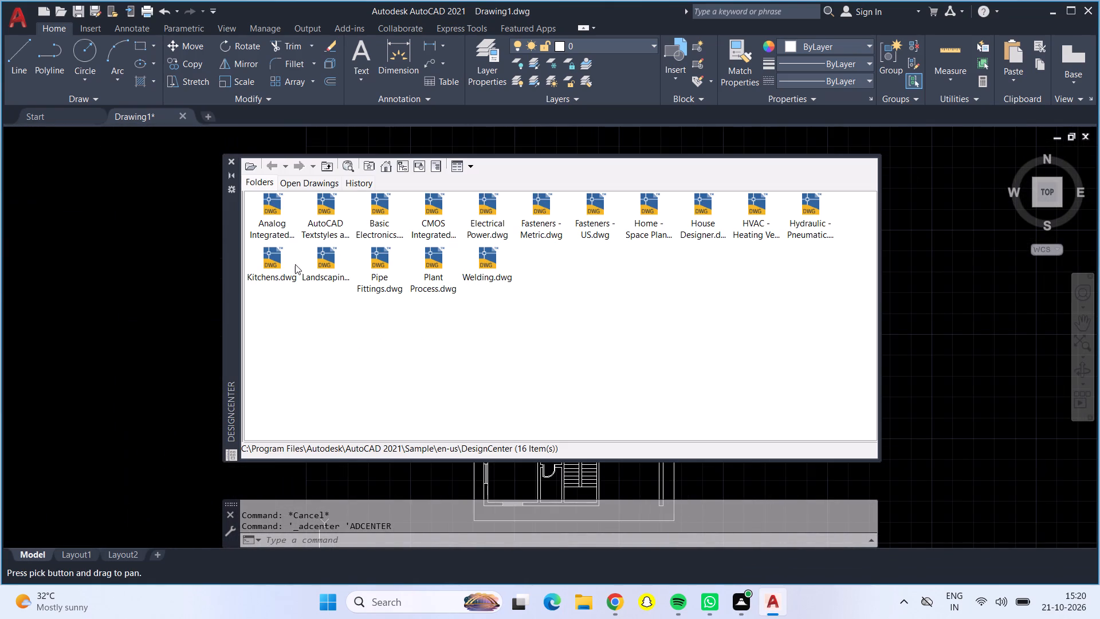
pyautogui.click(224, 253)
pyautogui.doubleClick(273, 256)
pyautogui.doubleClick(283, 203)
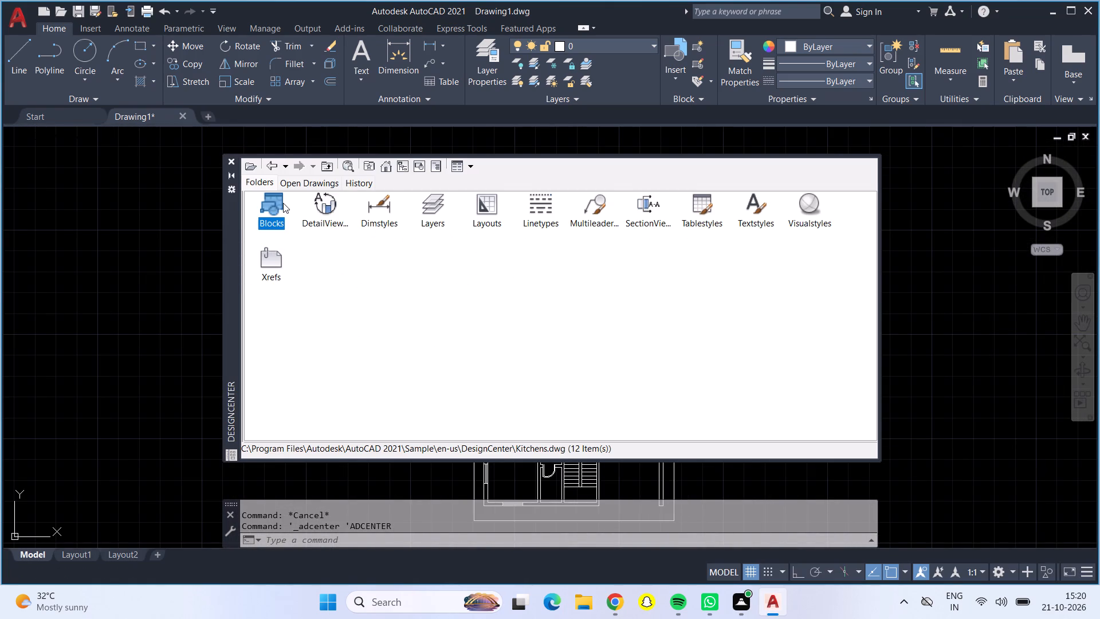
# Insert the Range-Oven - 30 in top and Microwave blocks into the empty drawing area to the west of the floor plan.
pyautogui.moveTo(378, 254); pyautogui.dragTo(364, 263)
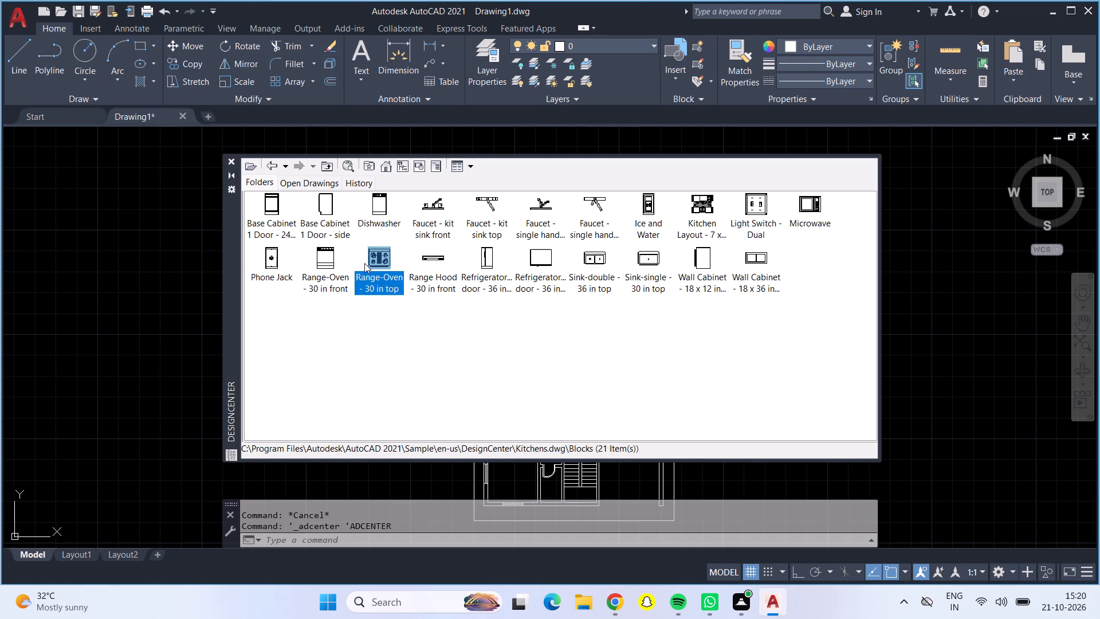
pyautogui.moveTo(364, 263); pyautogui.dragTo(70, 250)
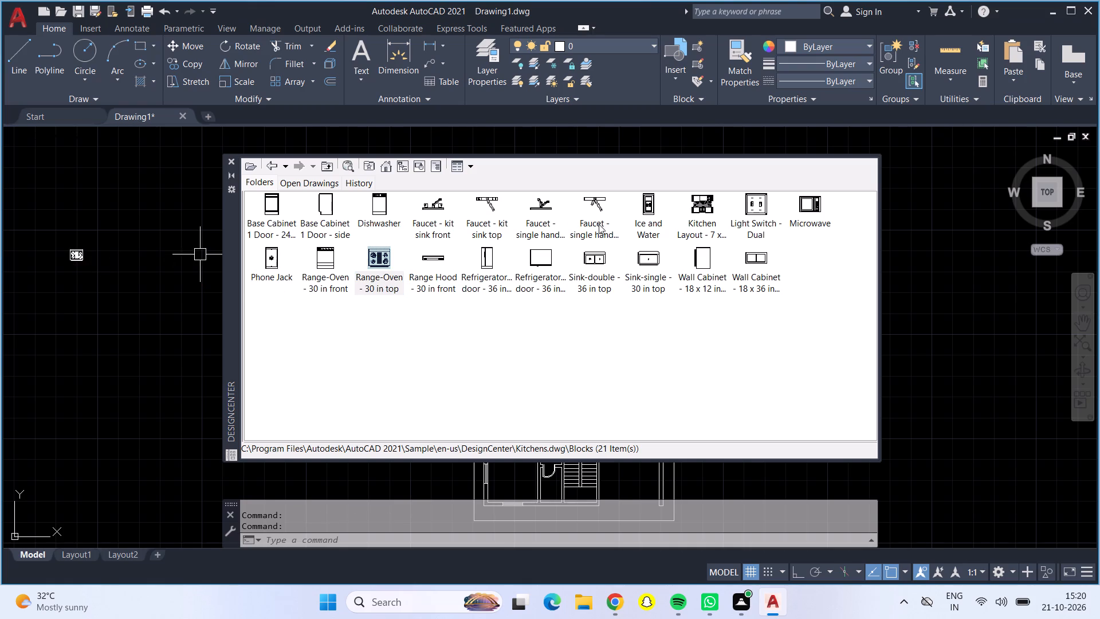
pyautogui.moveTo(806, 203); pyautogui.dragTo(387, 369)
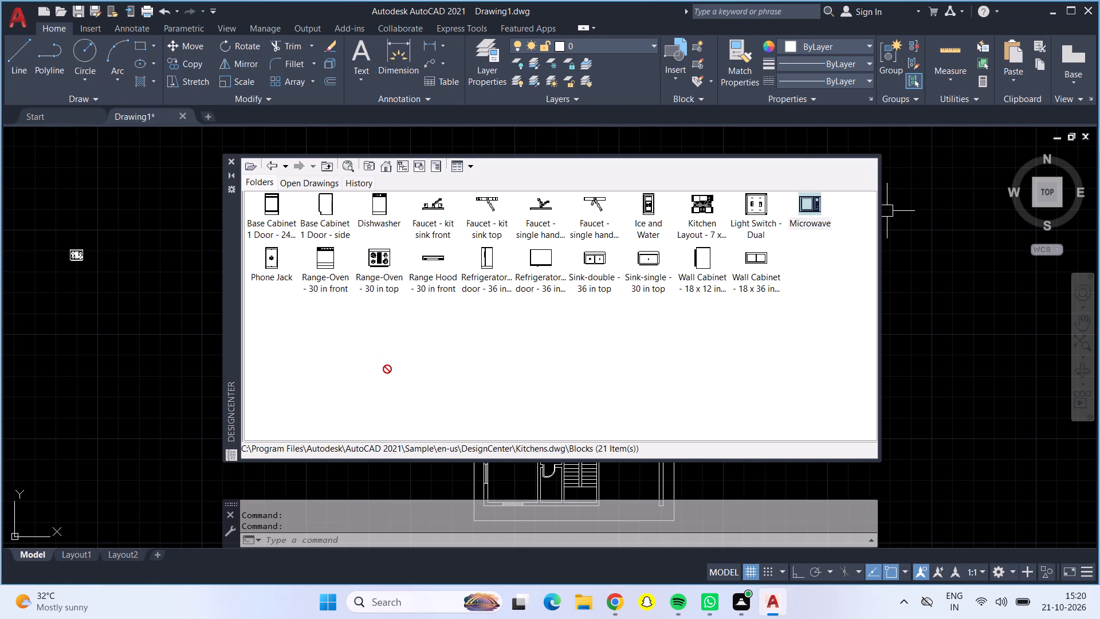
pyautogui.moveTo(387, 369); pyautogui.dragTo(69, 288)
# Display the blocks contained in Home - Space Planner.dwg in DesignCenter.
pyautogui.click(279, 163)
pyautogui.click(277, 166)
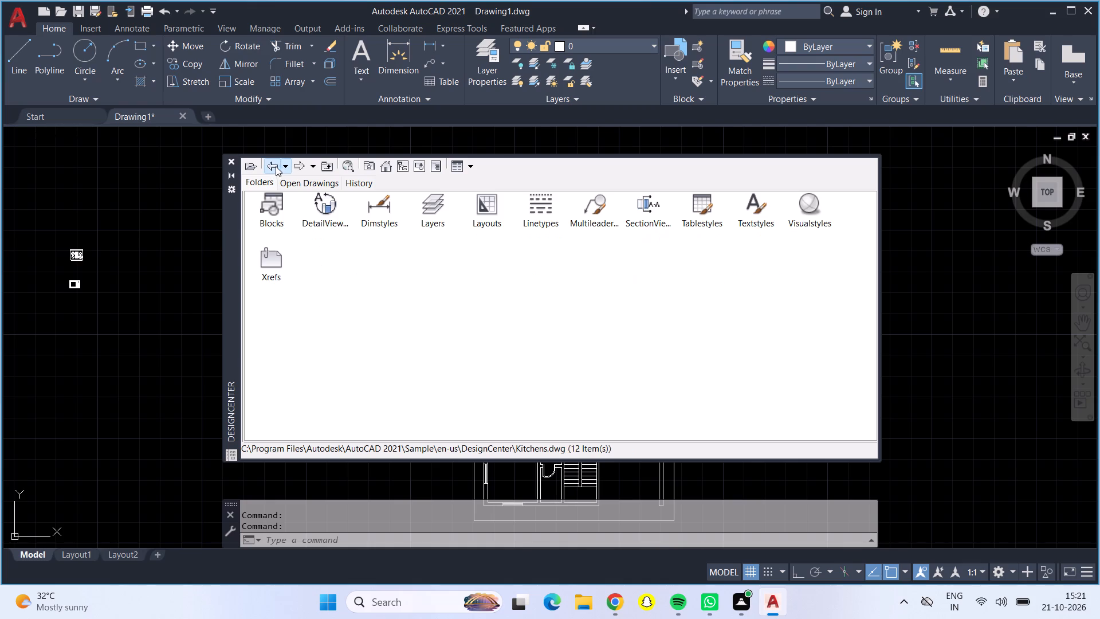
pyautogui.click(640, 206)
pyautogui.click(643, 206)
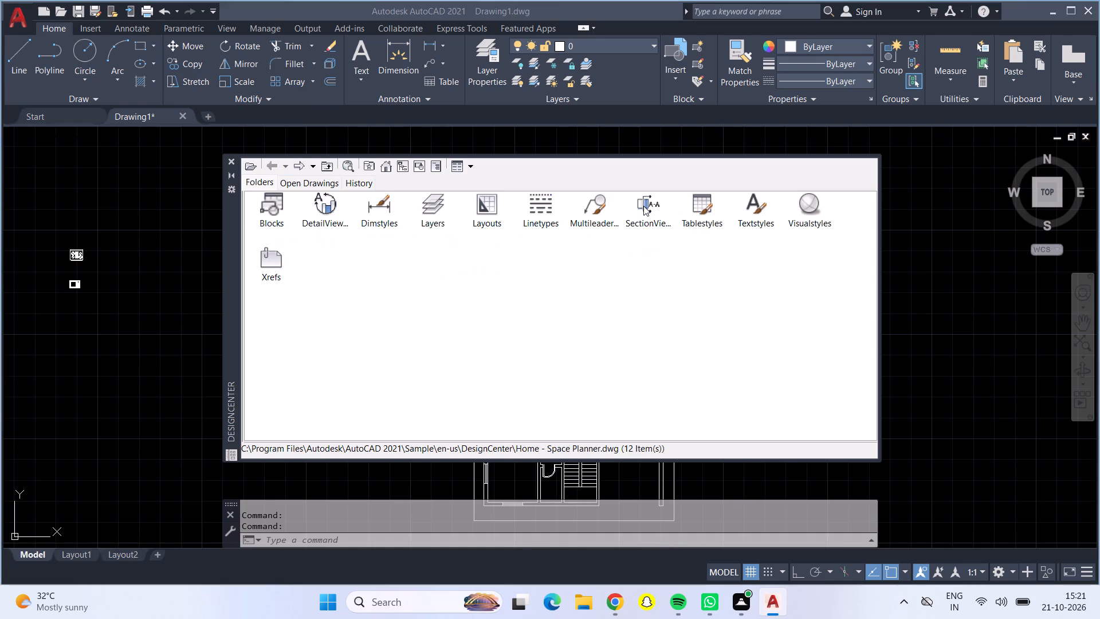
pyautogui.doubleClick(262, 197)
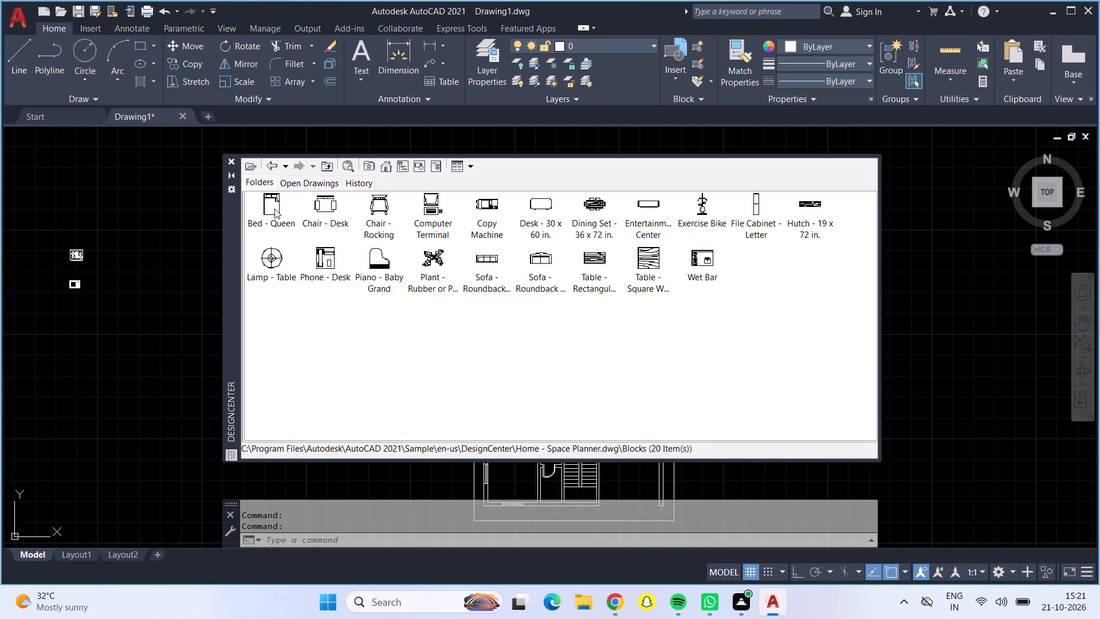
# Insert one Bed - Queen block and two Lamp - Table blocks beside the kitchen blocks west of the floor plan.
pyautogui.moveTo(269, 204); pyautogui.dragTo(108, 243)
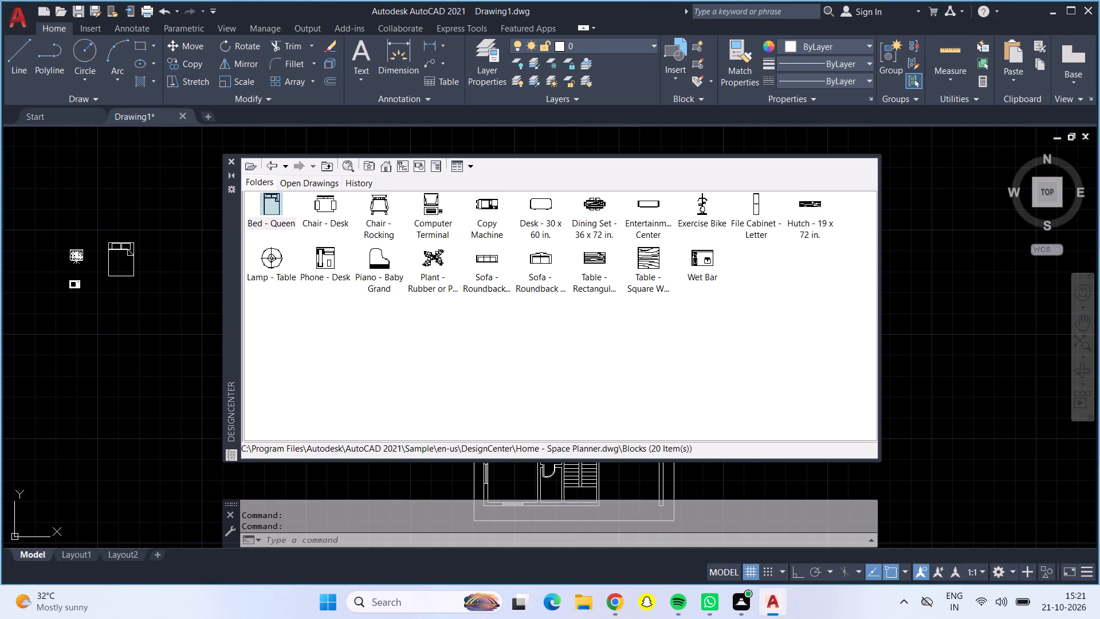
pyautogui.moveTo(279, 258); pyautogui.dragTo(176, 244)
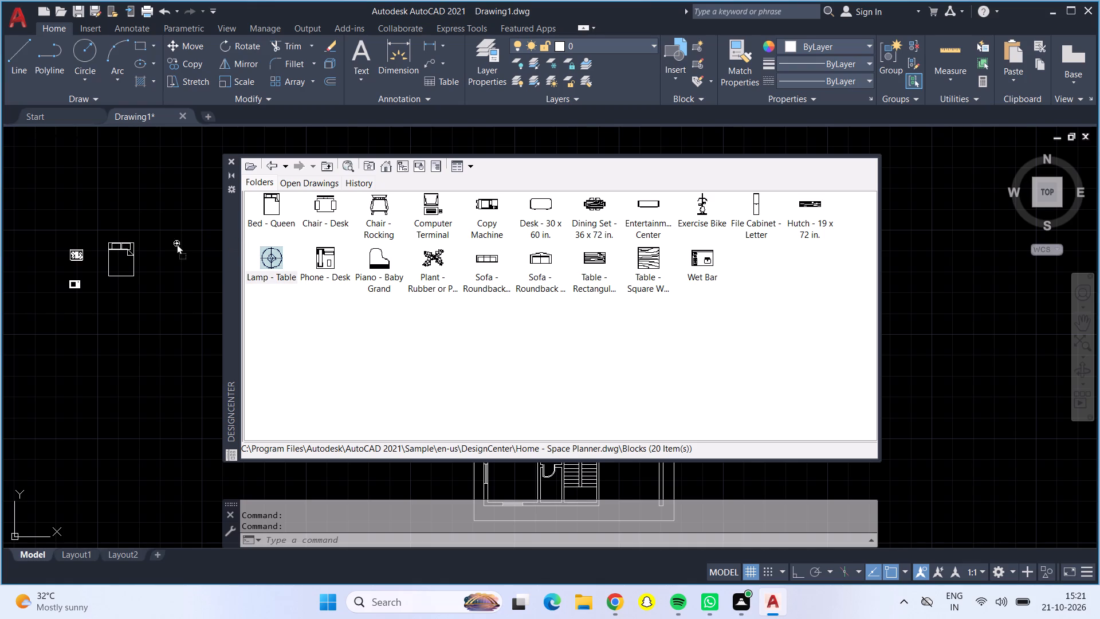
pyautogui.moveTo(176, 244); pyautogui.dragTo(162, 242)
pyautogui.moveTo(278, 261); pyautogui.dragTo(158, 260)
# Insert two Sofa - Roundback 7 ft. blocks, one above the other, and a rectangular wood table block beside them, below the kitchen blocks.
pyautogui.moveTo(492, 261); pyautogui.dragTo(59, 344)
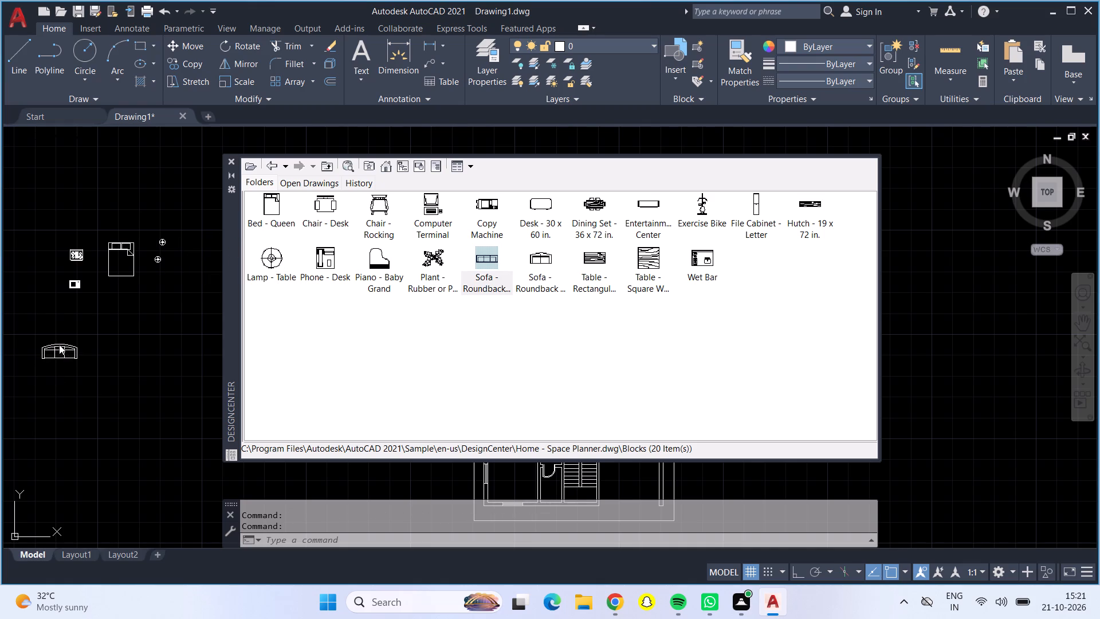
pyautogui.moveTo(480, 258); pyautogui.dragTo(53, 390)
pyautogui.moveTo(588, 251); pyautogui.dragTo(110, 387)
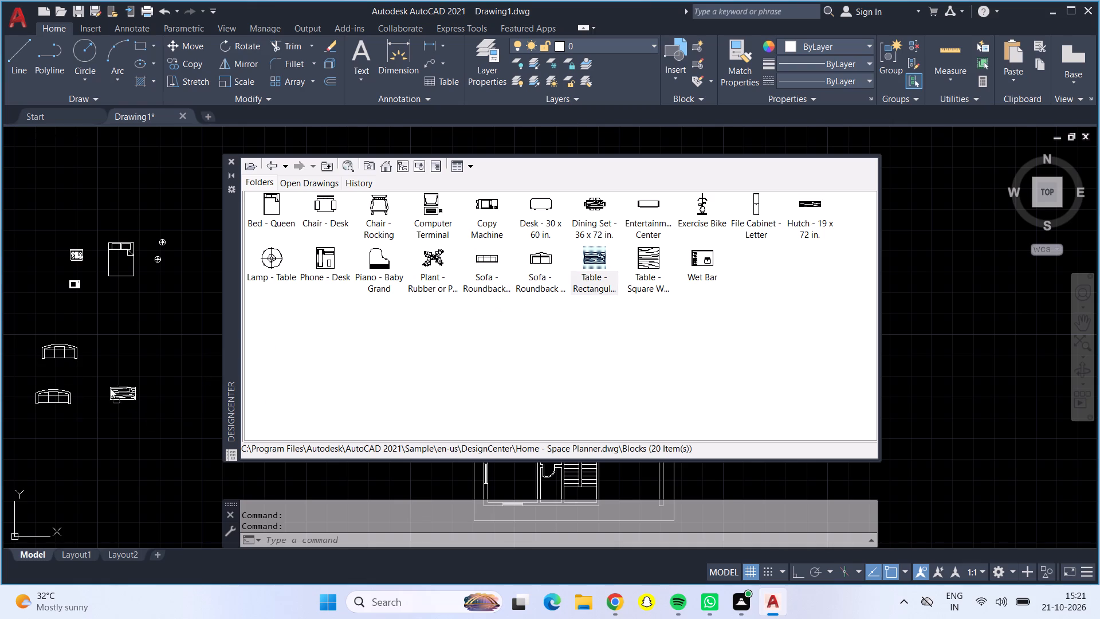
pyautogui.moveTo(110, 387); pyautogui.dragTo(92, 376)
# Insert the Dining Set - 36 x 72 in. block above the rectangular table and the Exercise Bike block to its northeast.
pyautogui.moveTo(585, 201); pyautogui.dragTo(578, 199)
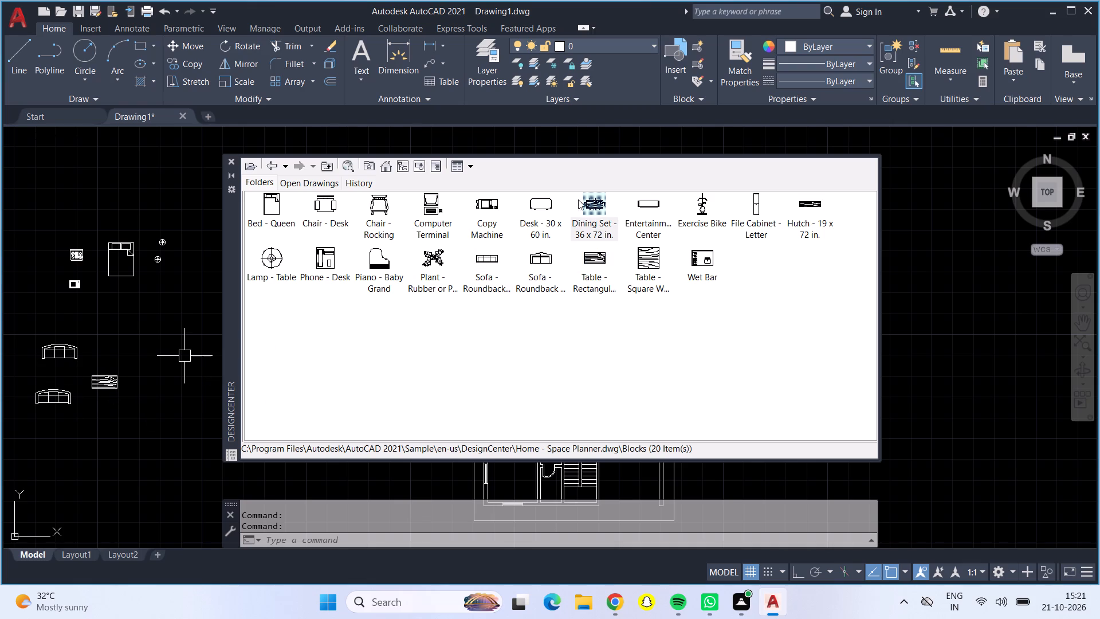
pyautogui.moveTo(578, 199); pyautogui.dragTo(106, 335)
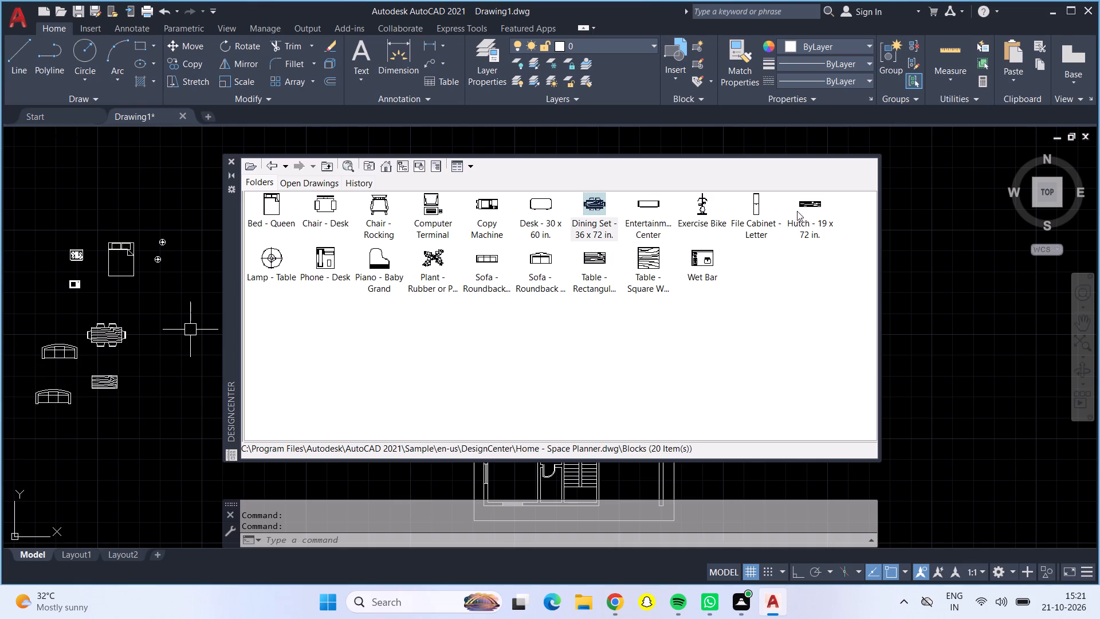
pyautogui.scroll(5, 713, 221)
pyautogui.moveTo(700, 205); pyautogui.dragTo(322, 268)
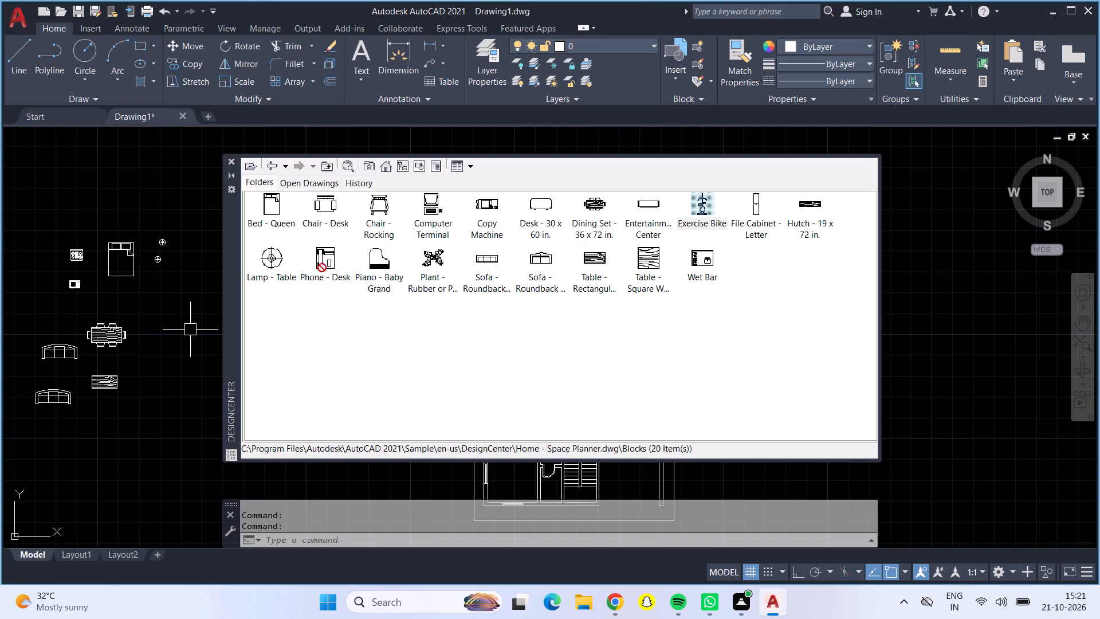
pyautogui.moveTo(322, 268); pyautogui.dragTo(164, 307)
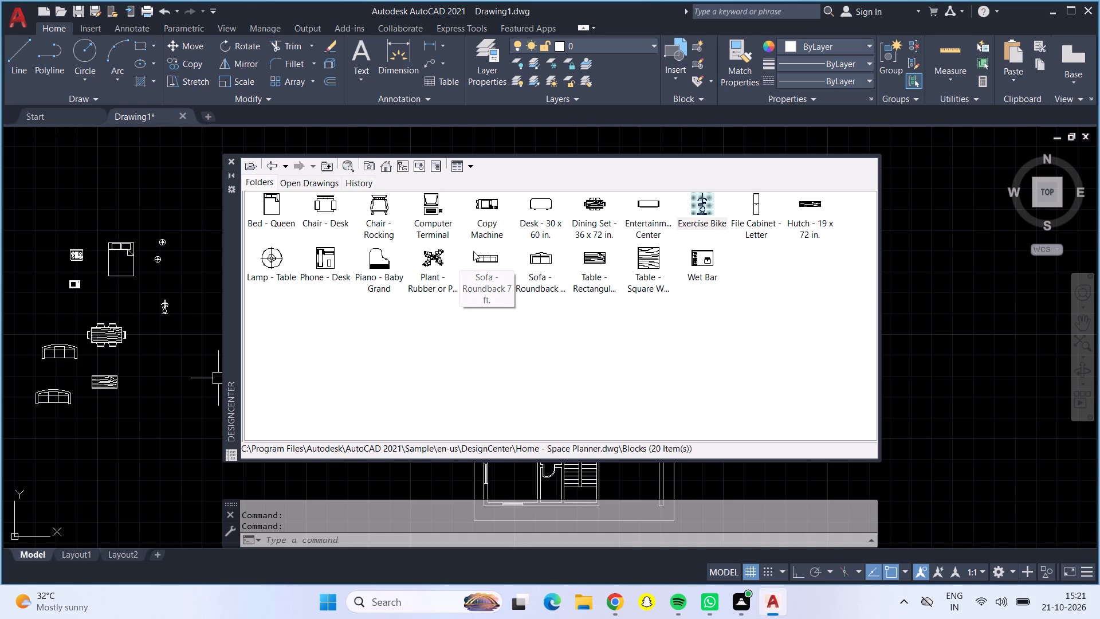
# Display the blocks contained in House Designer.dwg in DesignCenter.
pyautogui.click(264, 159)
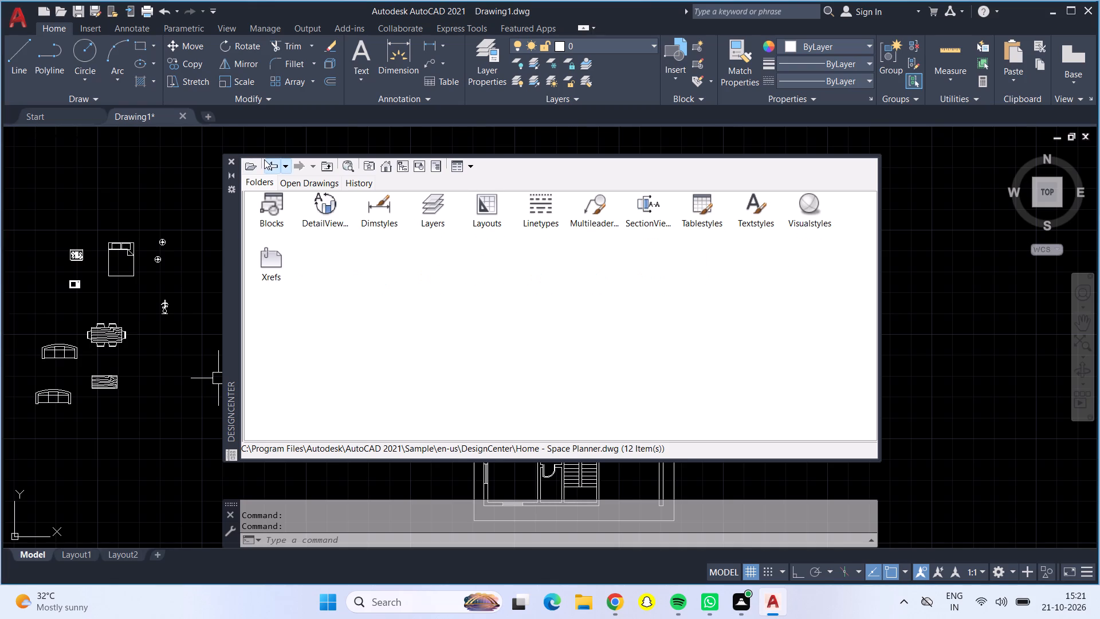
pyautogui.click(263, 158)
pyautogui.click(272, 164)
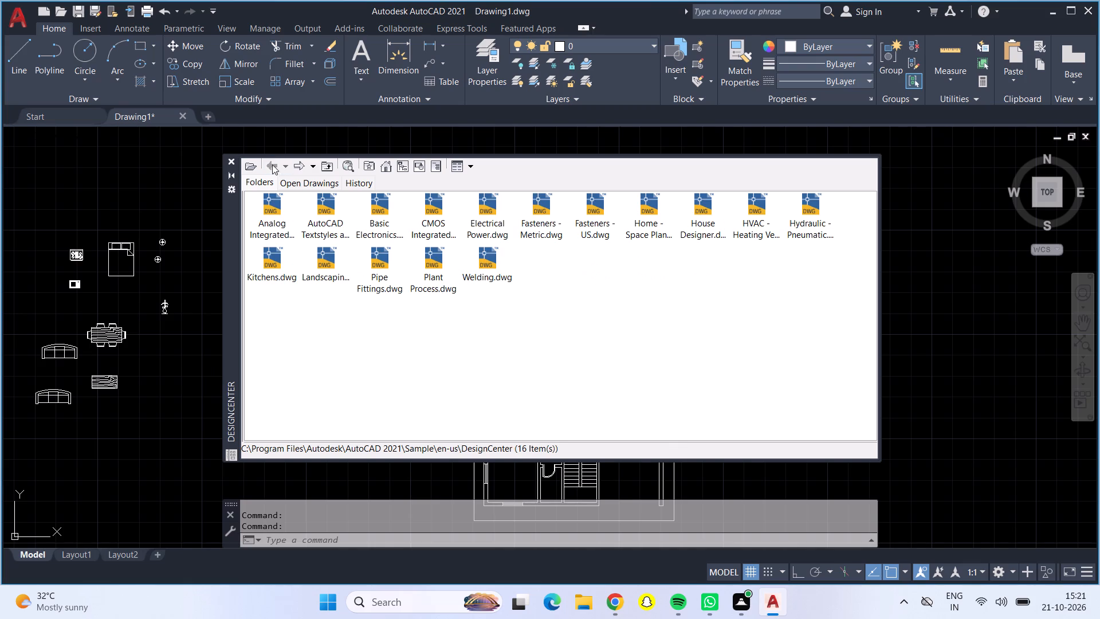
pyautogui.doubleClick(702, 202)
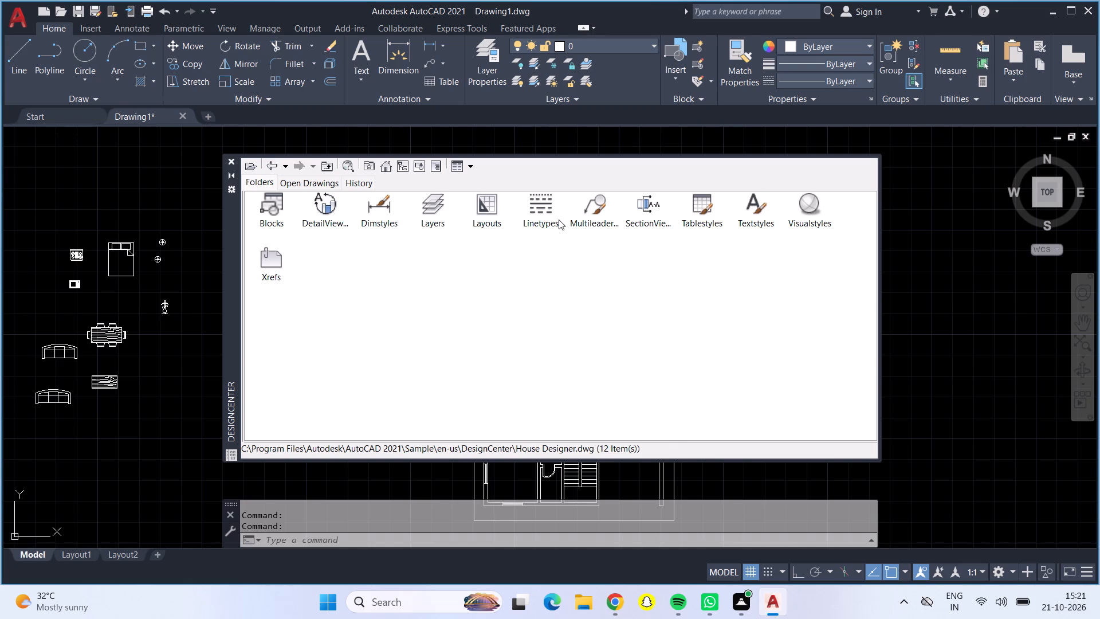
pyautogui.doubleClick(277, 194)
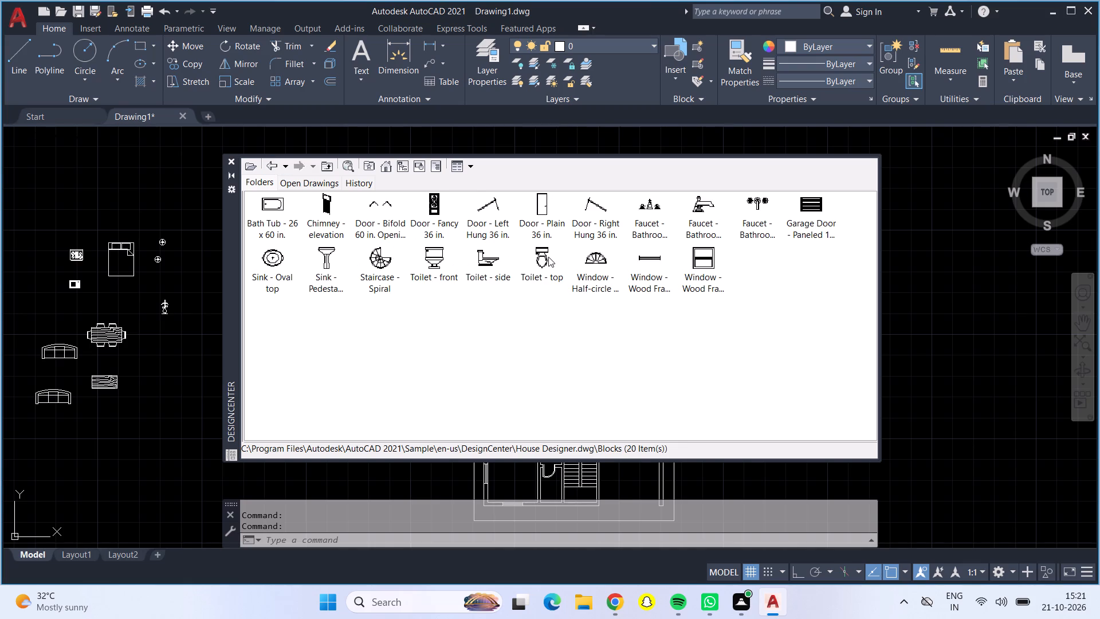
# Insert the Toilet - top block and the last of the three bathroom faucet blocks east of the tables, and close DesignCenter.
pyautogui.moveTo(548, 257); pyautogui.dragTo(156, 345)
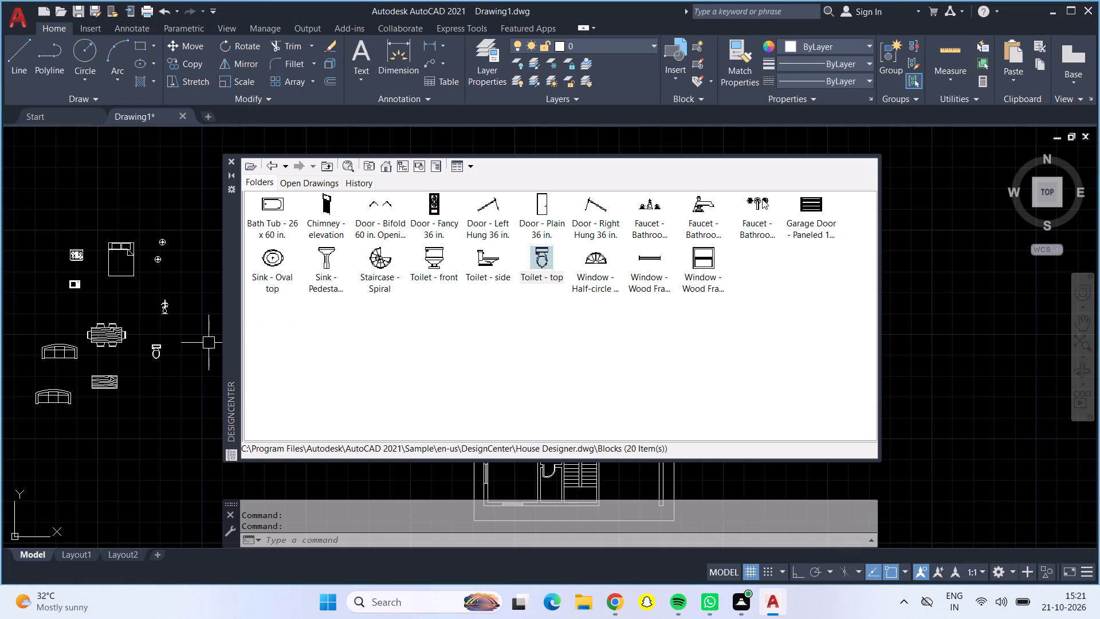
pyautogui.moveTo(761, 198); pyautogui.dragTo(153, 376)
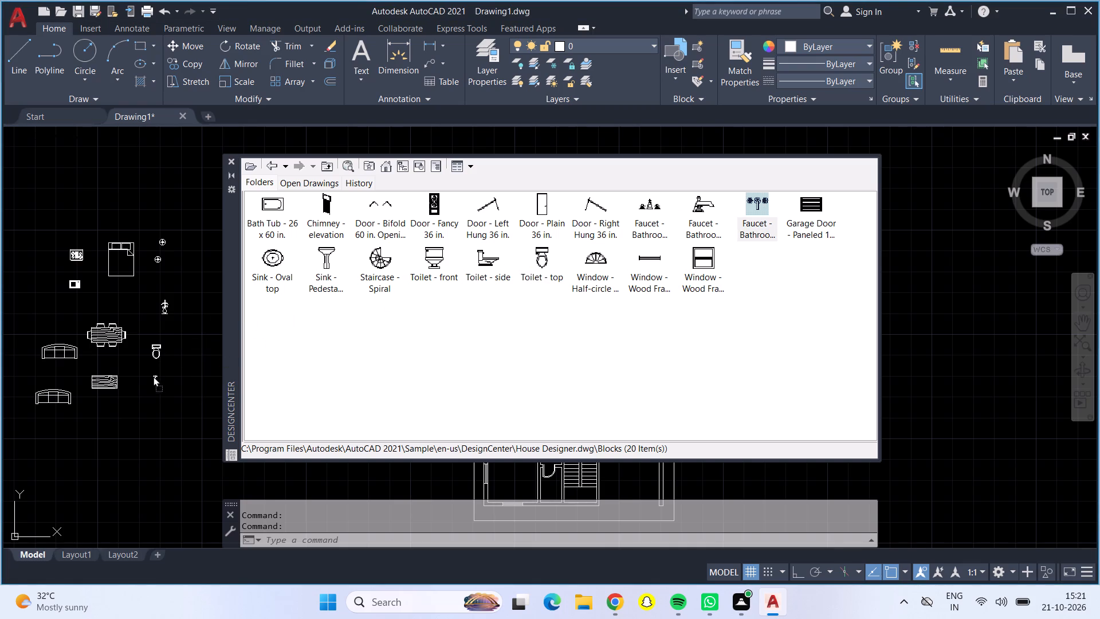
pyautogui.moveTo(153, 376); pyautogui.dragTo(151, 367)
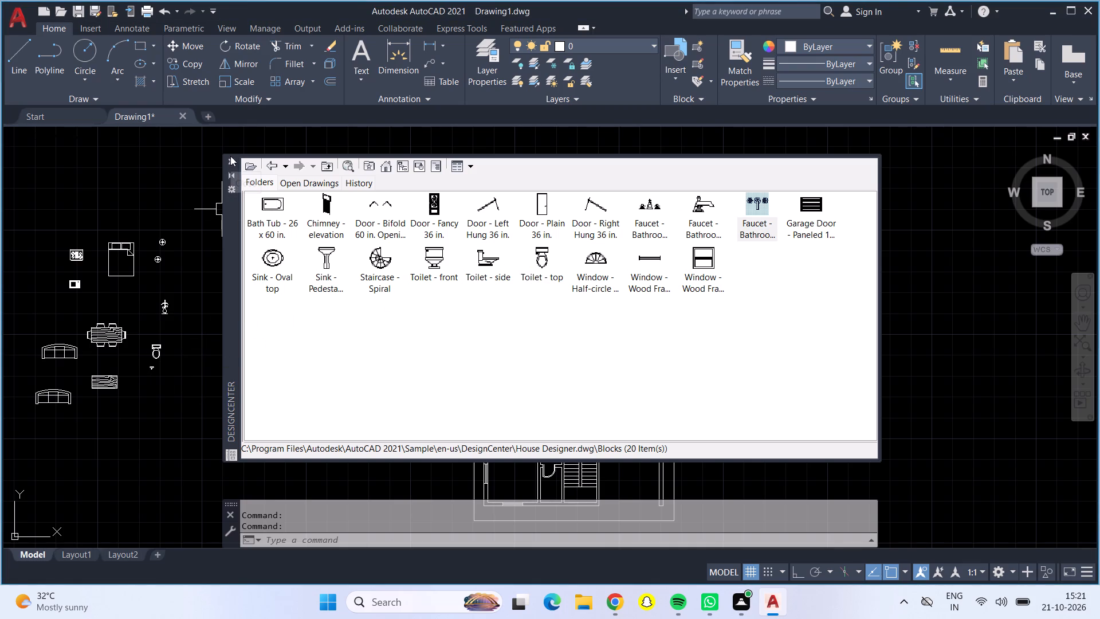
pyautogui.click(230, 156)
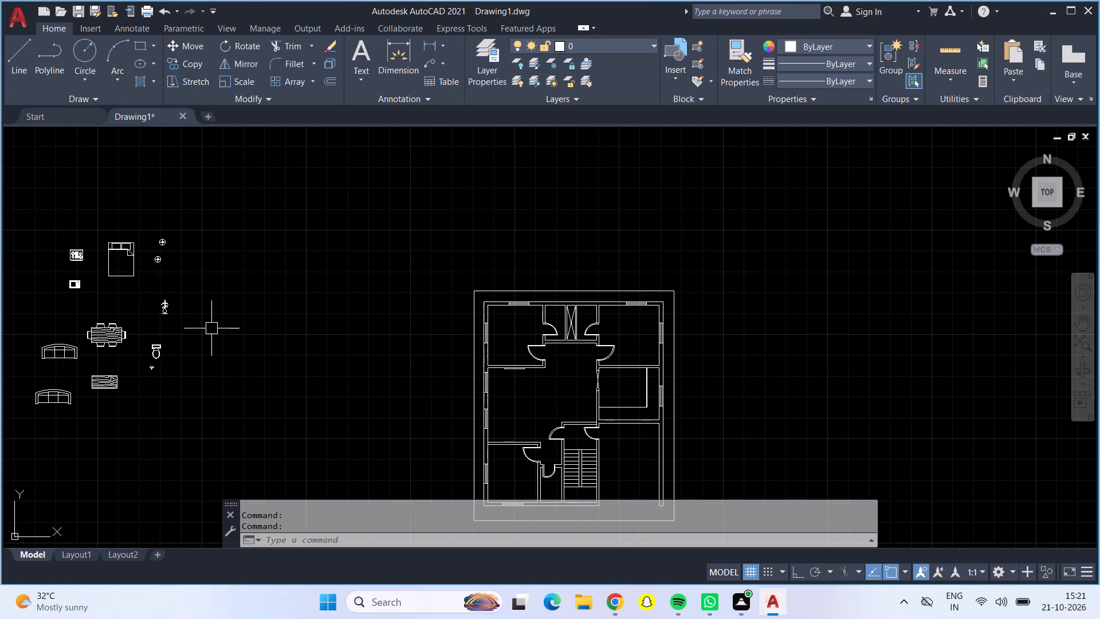
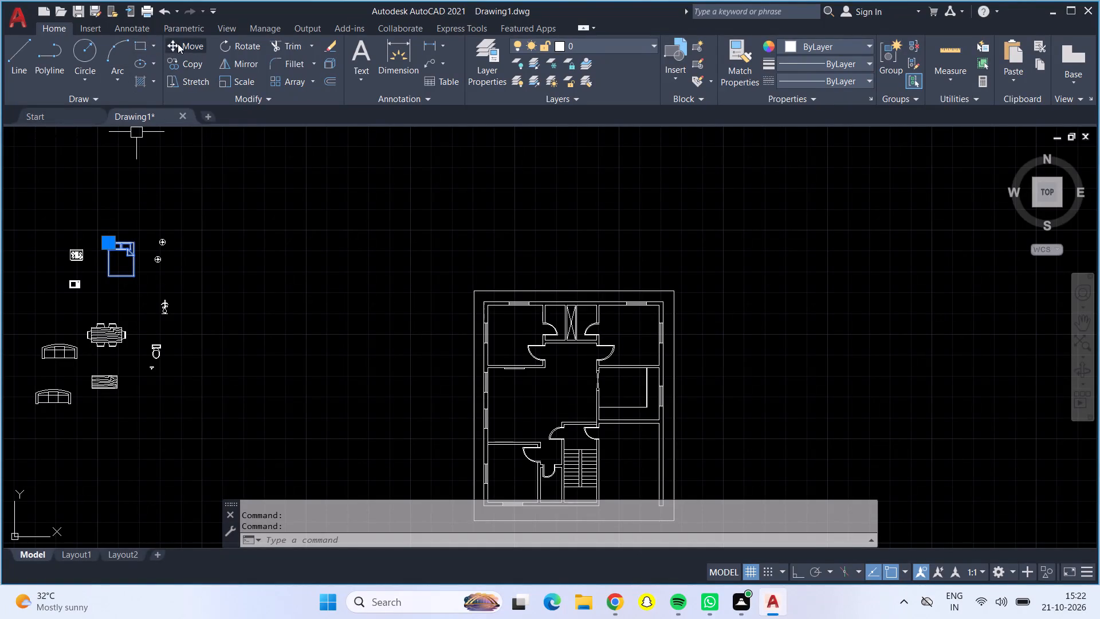
# Copy the bed block from west of the plan into the northwest bedroom, near its north wall.
pyautogui.click(183, 60)
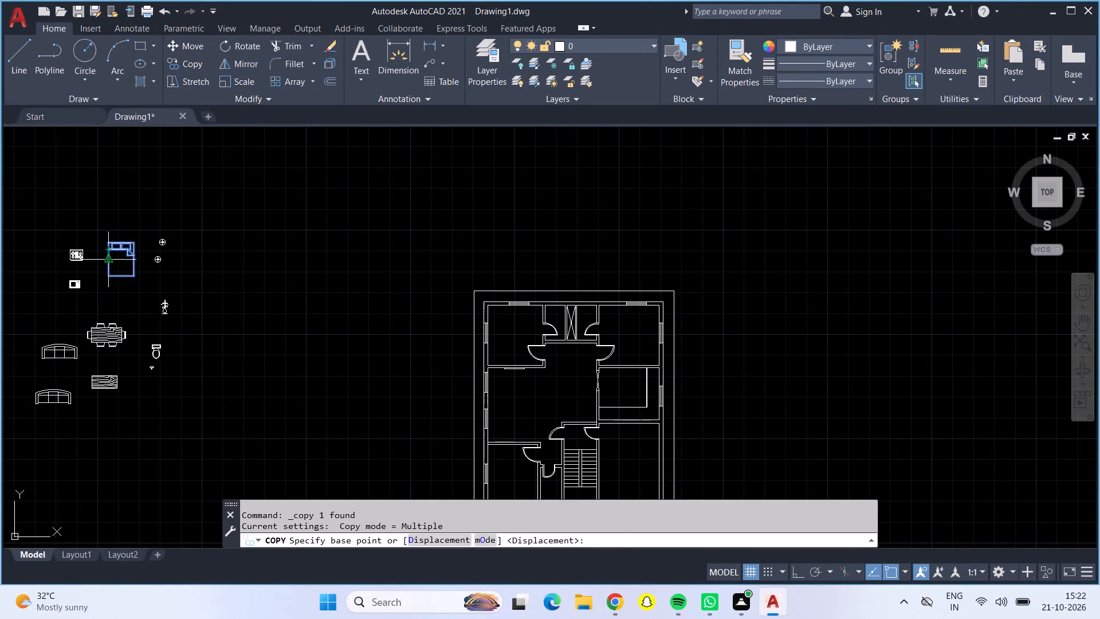
pyautogui.click(104, 246)
pyautogui.scroll(1, 552, 320)
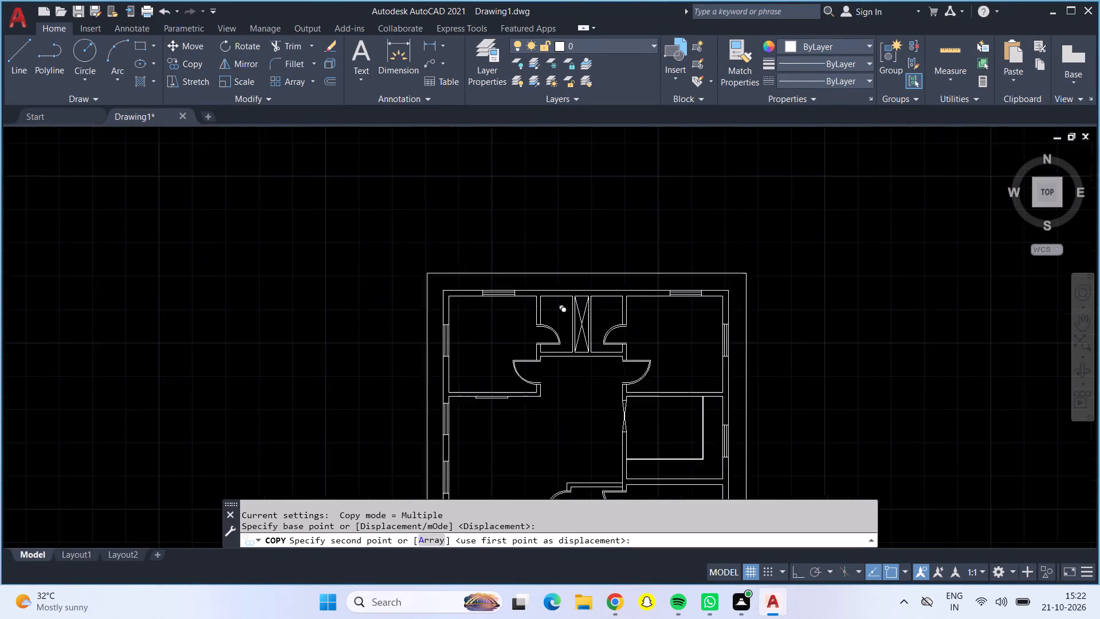
pyautogui.scroll(2, 552, 320)
pyautogui.scroll(1, 361, 308)
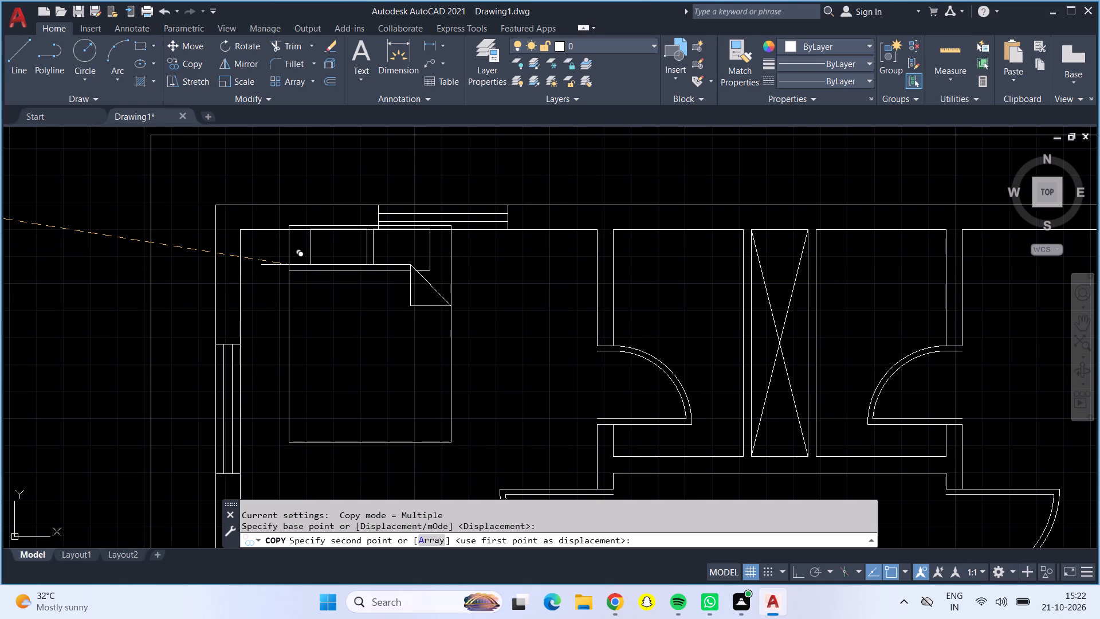
pyautogui.click(298, 283)
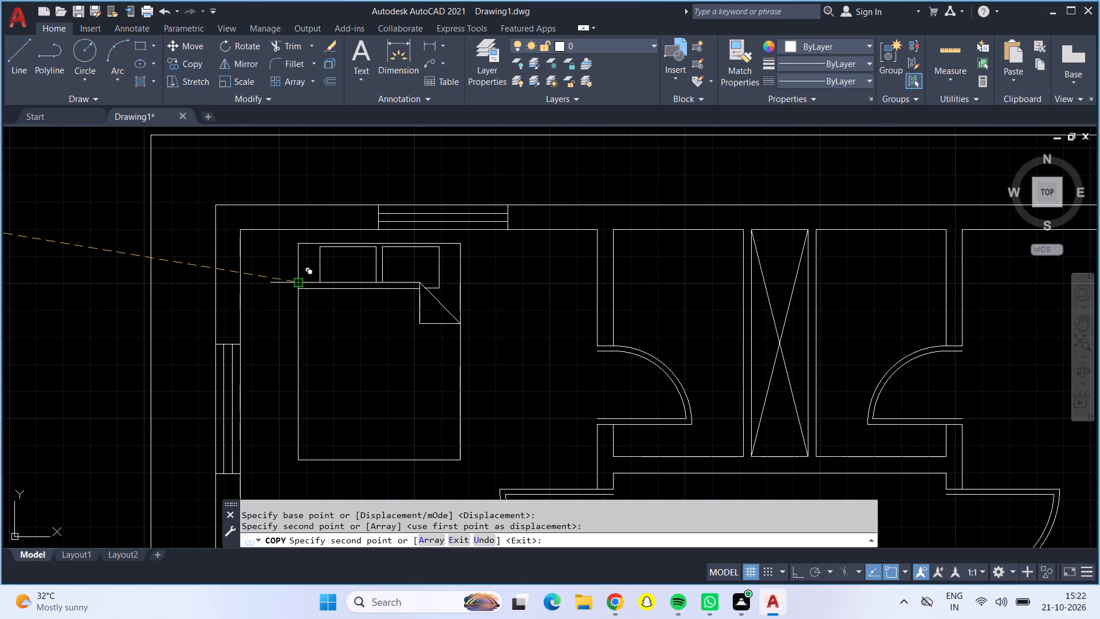
pyautogui.press('Return')
# Move the upper of the two small round bedside blocks into the northwest corner of the northwest bedroom.
pyautogui.scroll(-2, 298, 284)
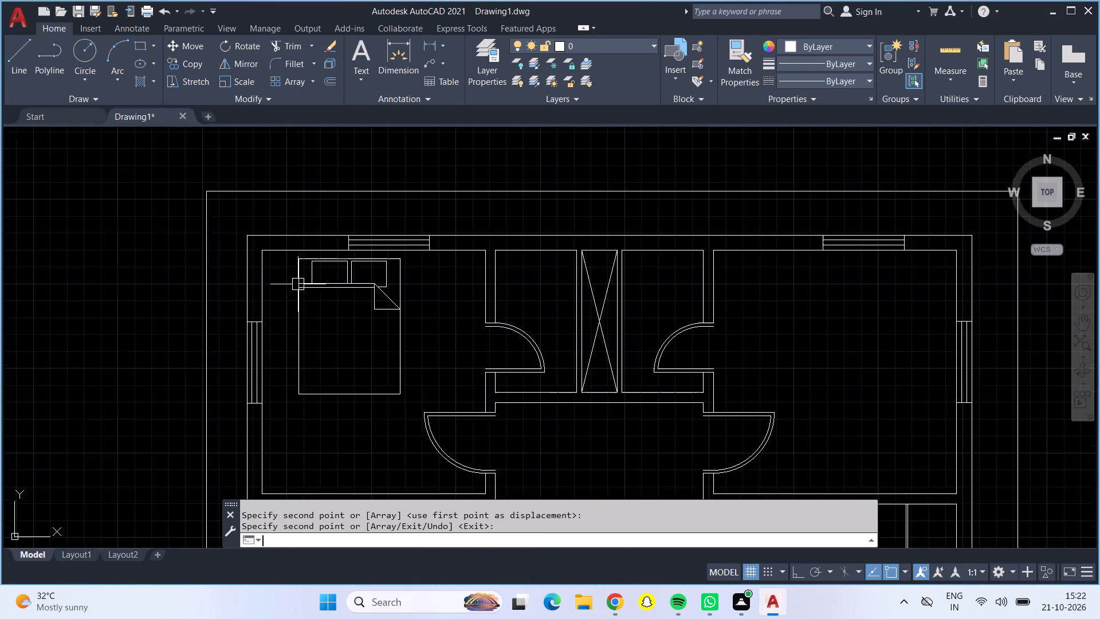
pyautogui.scroll(-2, 298, 284)
pyautogui.moveTo(111, 324); pyautogui.dragTo(225, 324, button='middle')
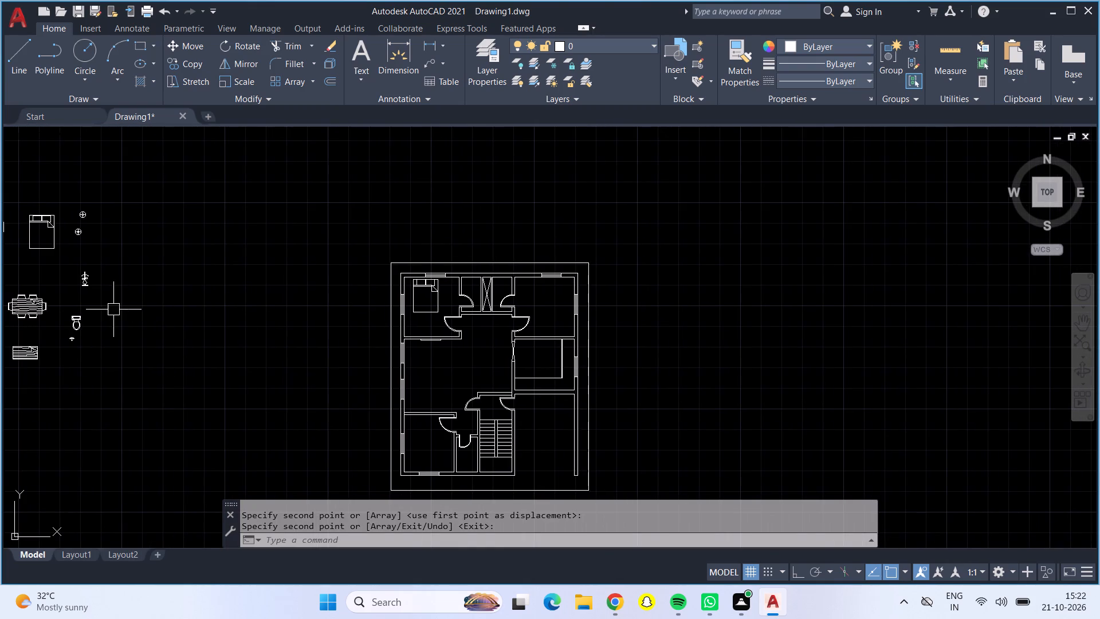
pyautogui.click(87, 217)
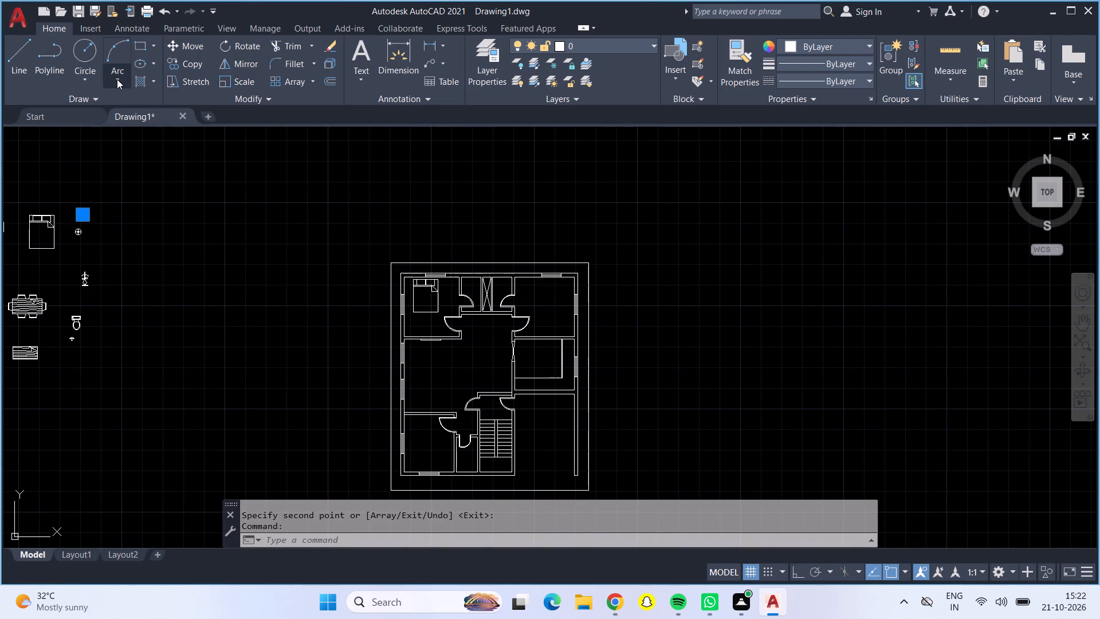
pyautogui.click(187, 49)
pyautogui.click(88, 218)
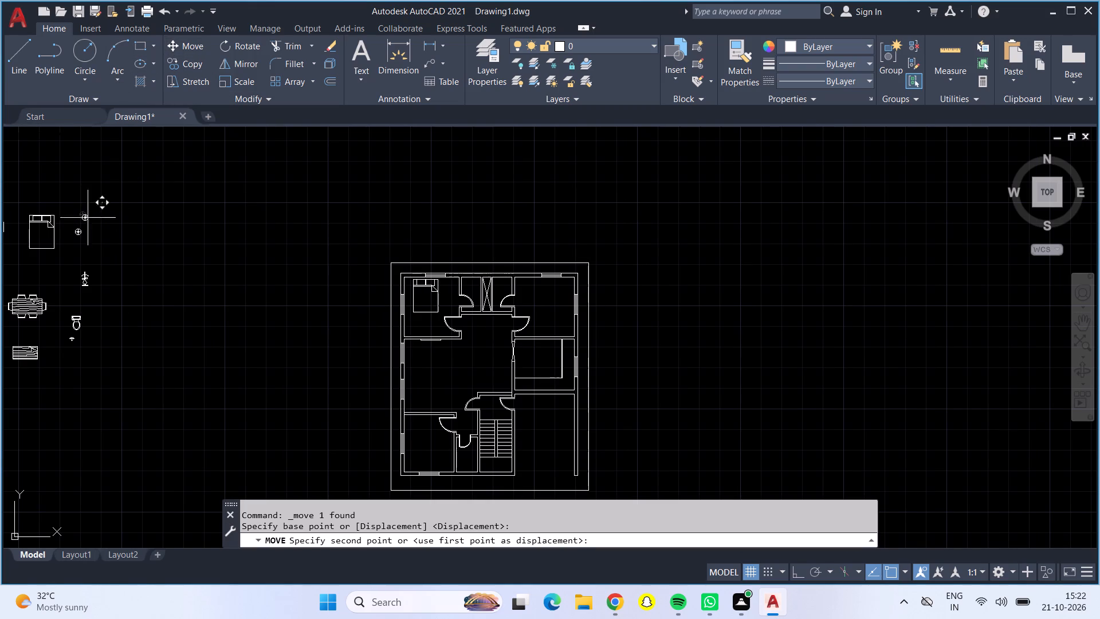
pyautogui.scroll(4, 427, 285)
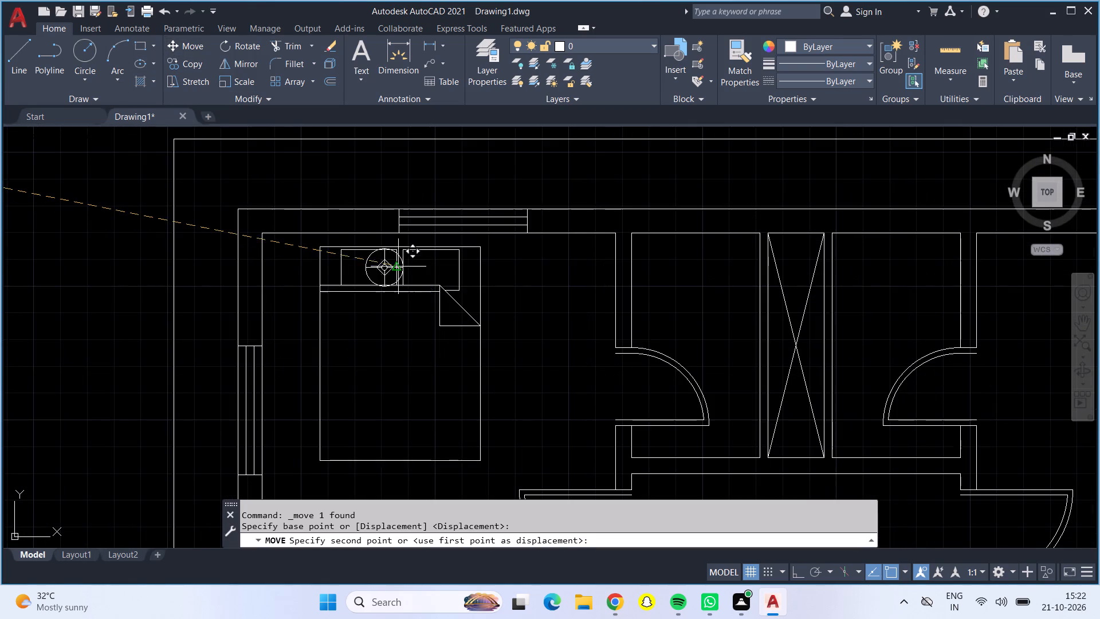
pyautogui.scroll(1, 391, 265)
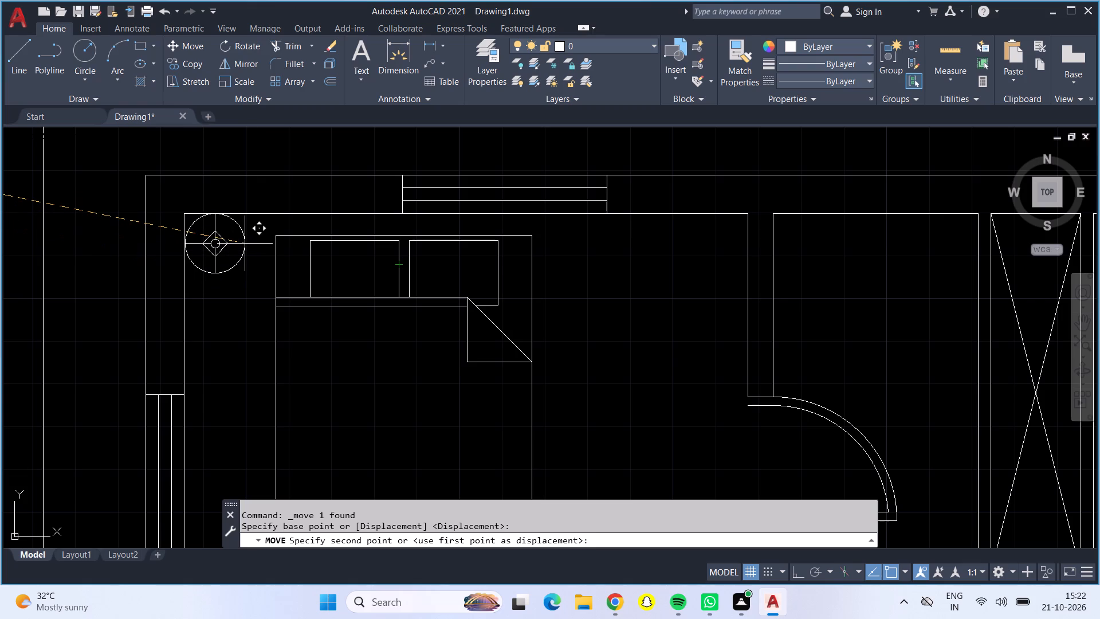
pyautogui.click(243, 244)
# Move the bed in the northwest bedroom flush against the north wall, directly beside the round bedside block.
pyautogui.scroll(-2, 253, 263)
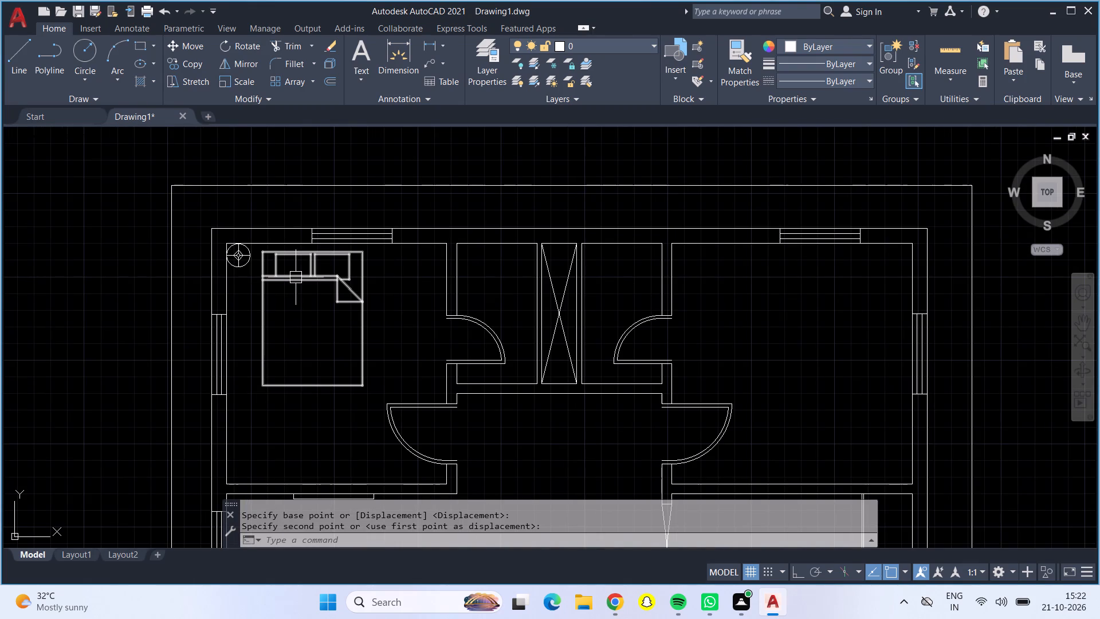
pyautogui.click(296, 276)
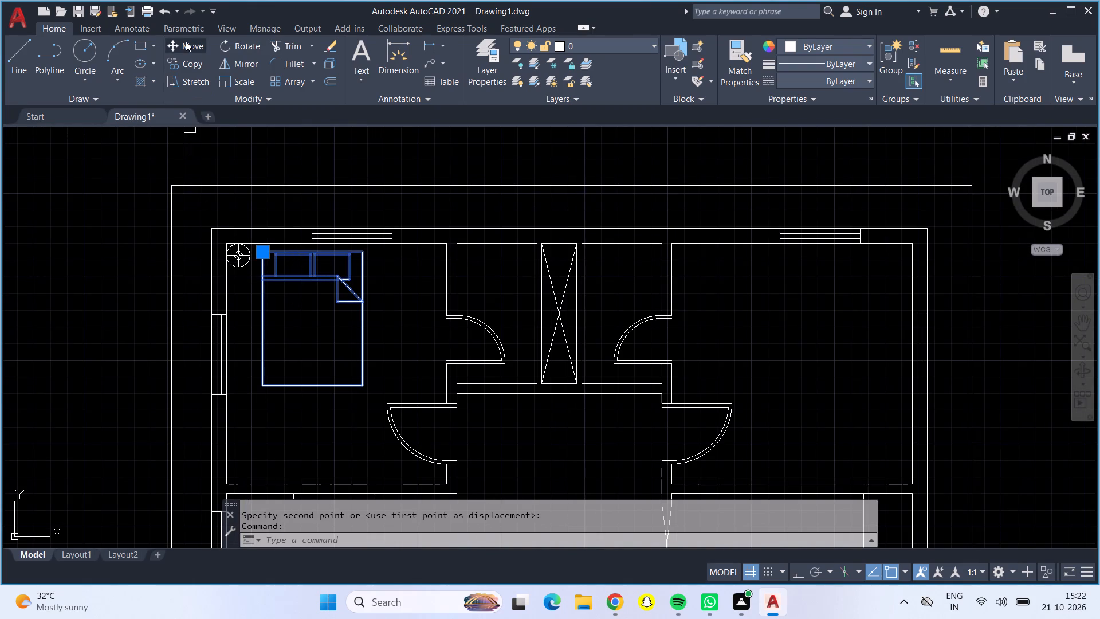
pyautogui.click(186, 41)
pyautogui.click(317, 249)
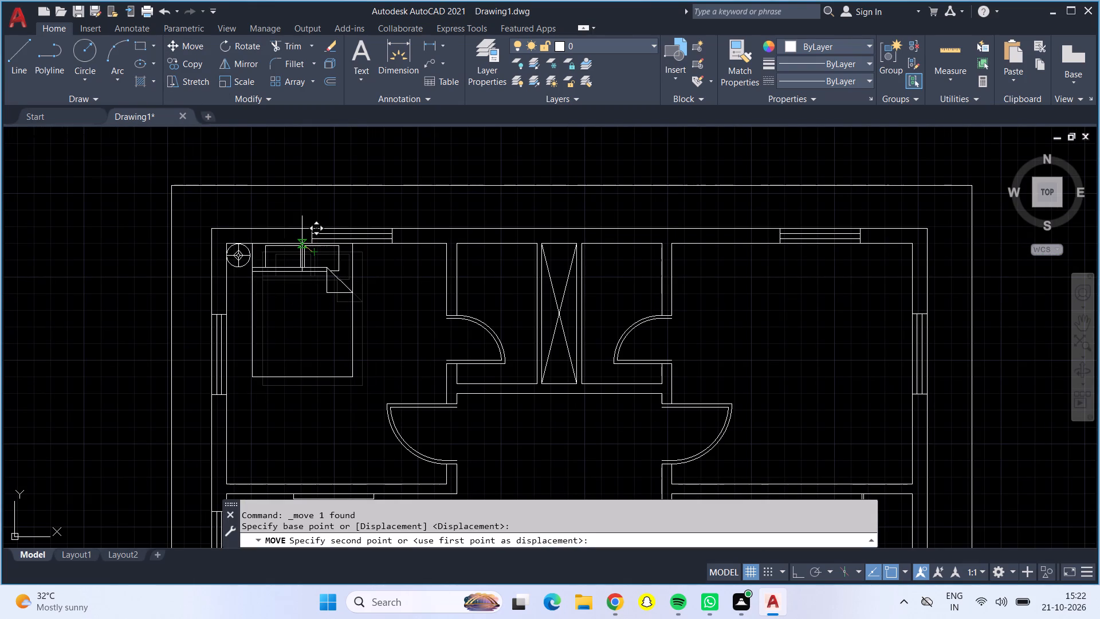
pyautogui.scroll(3, 303, 243)
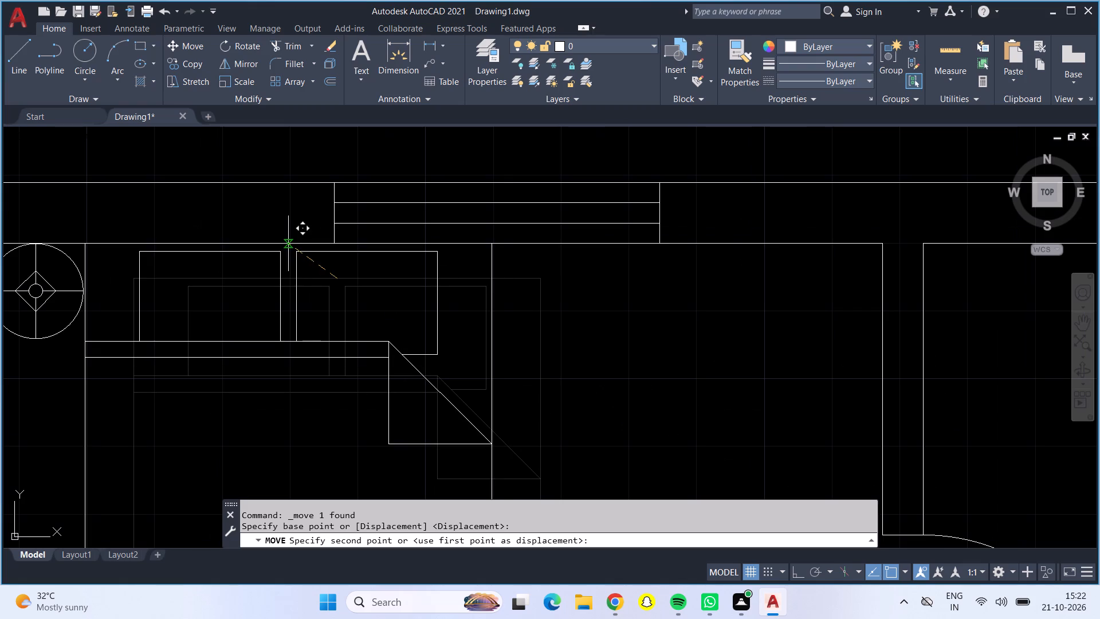
pyautogui.click(286, 244)
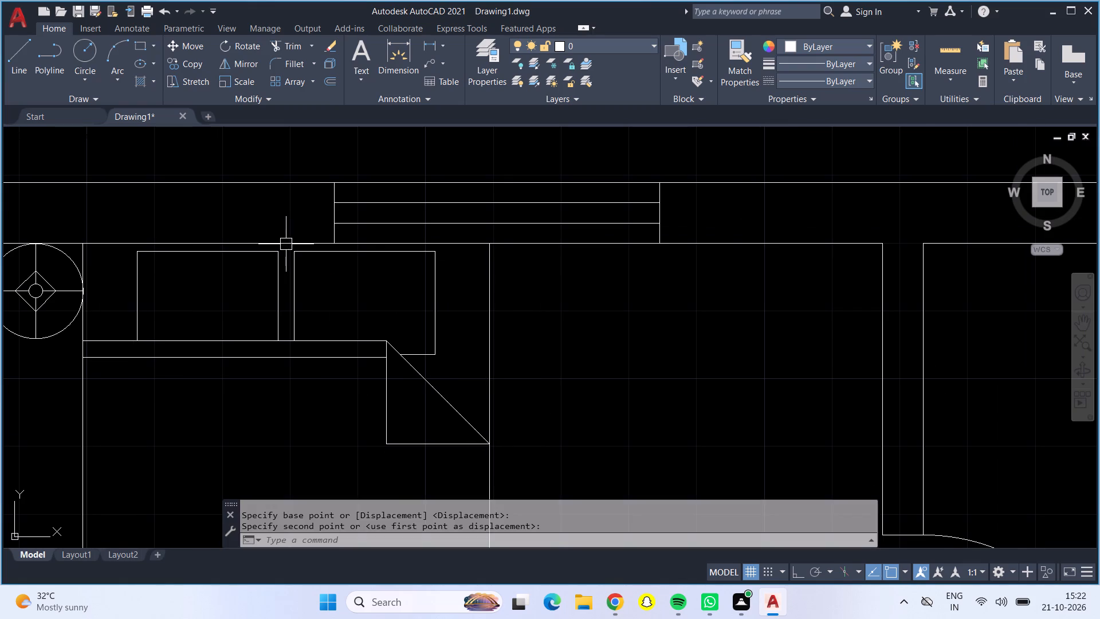
# Move the remaining round bedside block against the north wall on the east side of the northwest bedroom's bed.
pyautogui.scroll(-3, 286, 244)
pyautogui.scroll(-2, 233, 279)
pyautogui.moveTo(178, 296); pyautogui.dragTo(270, 310, button='middle')
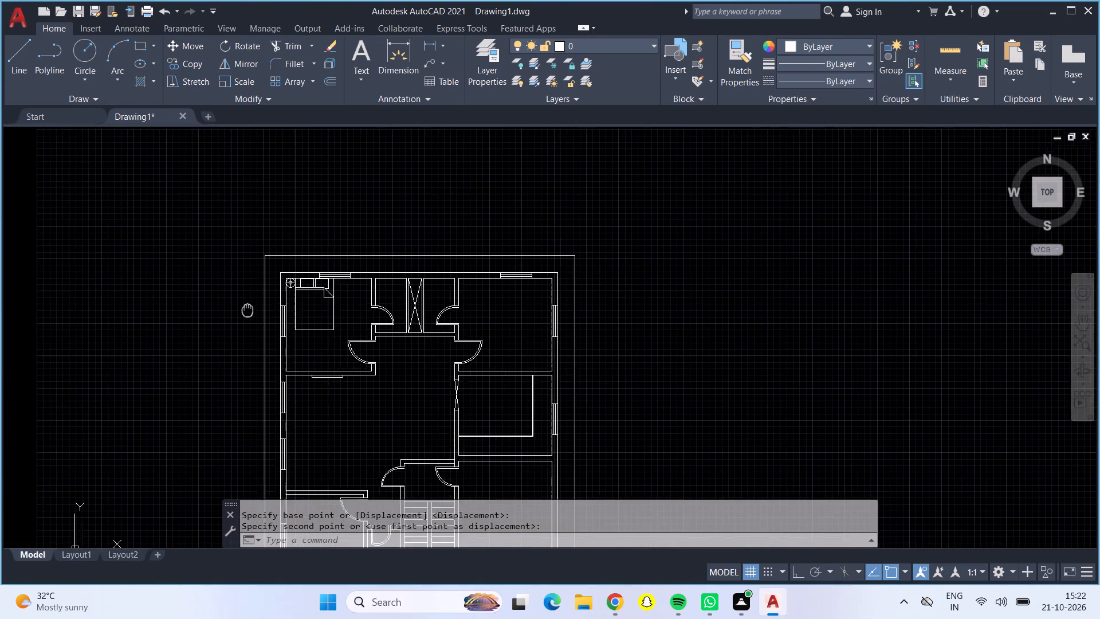
pyautogui.moveTo(270, 310); pyautogui.dragTo(388, 315, button='middle')
pyautogui.scroll(-1, 317, 329)
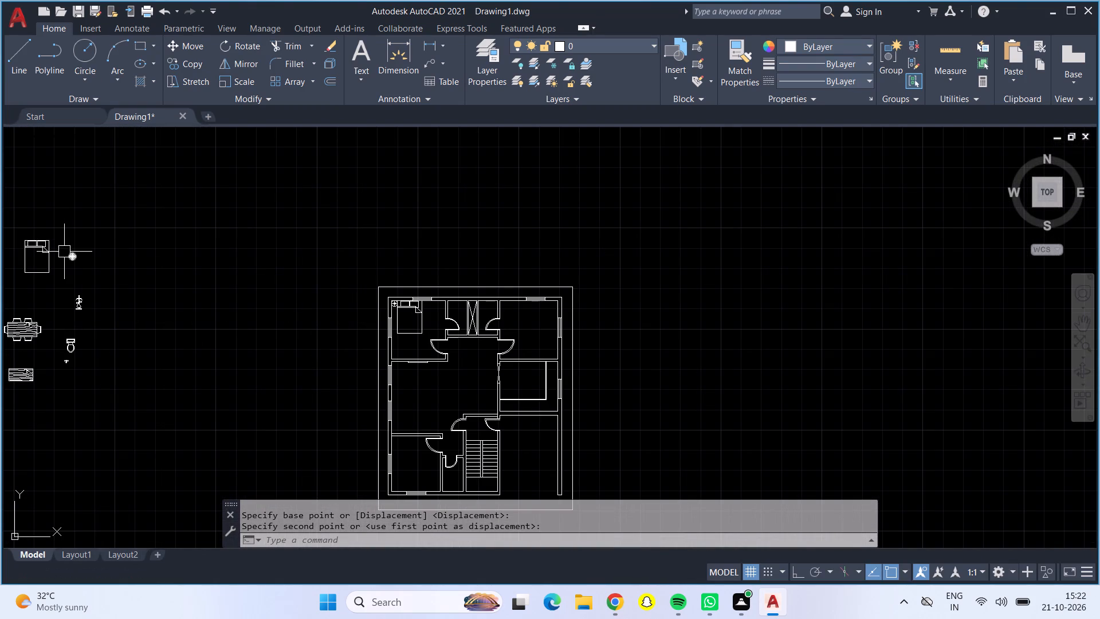
pyautogui.click(74, 258)
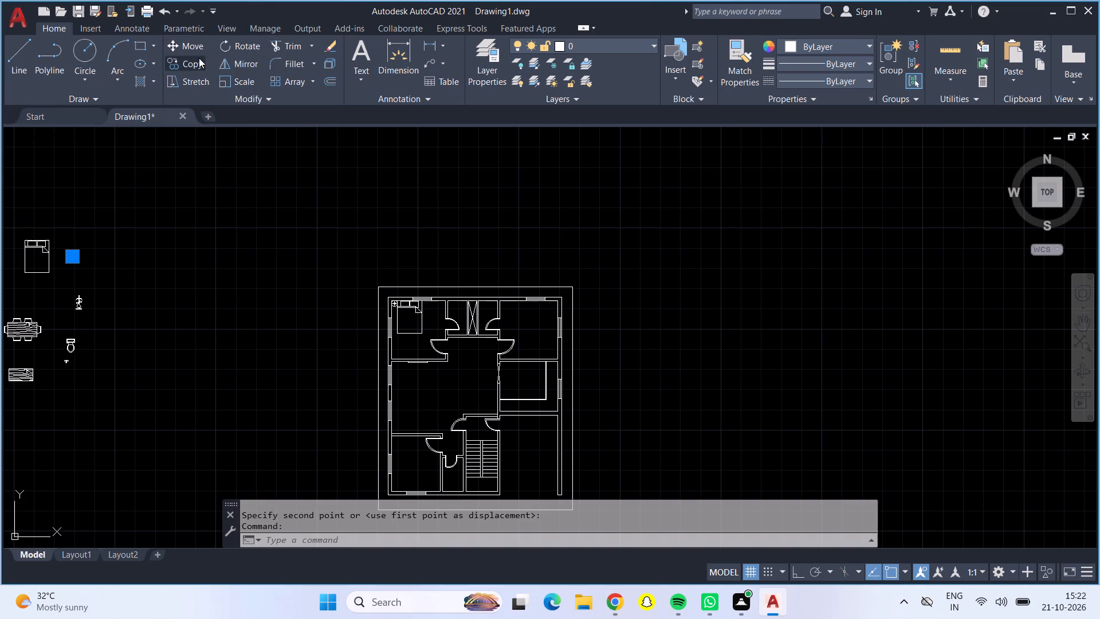
pyautogui.click(194, 46)
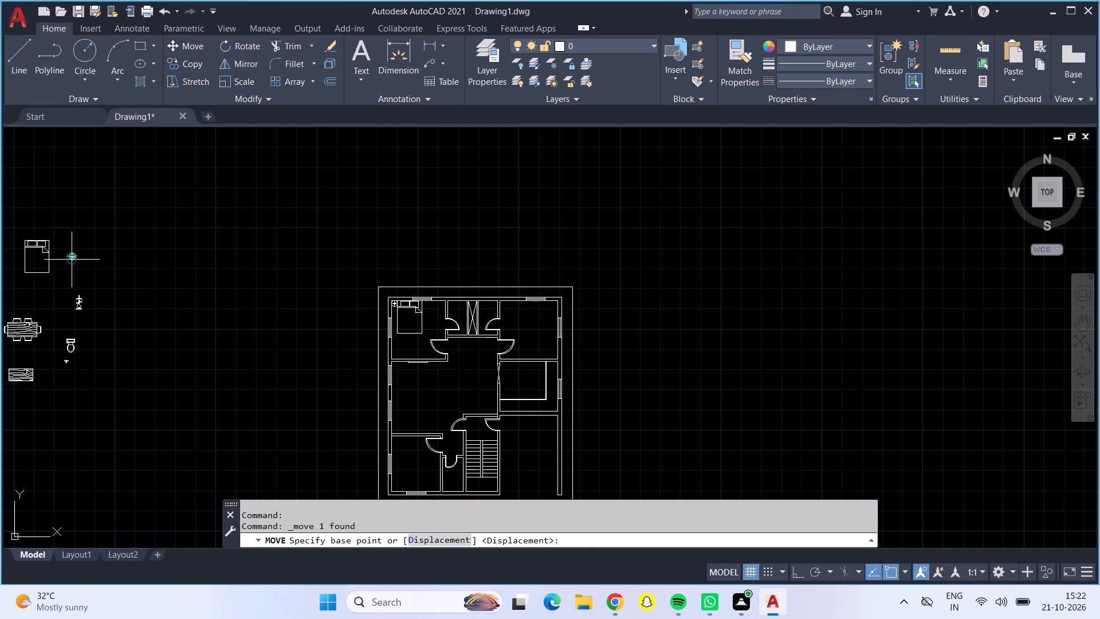
pyautogui.click(69, 260)
pyautogui.scroll(3, 451, 324)
pyautogui.scroll(1, 370, 300)
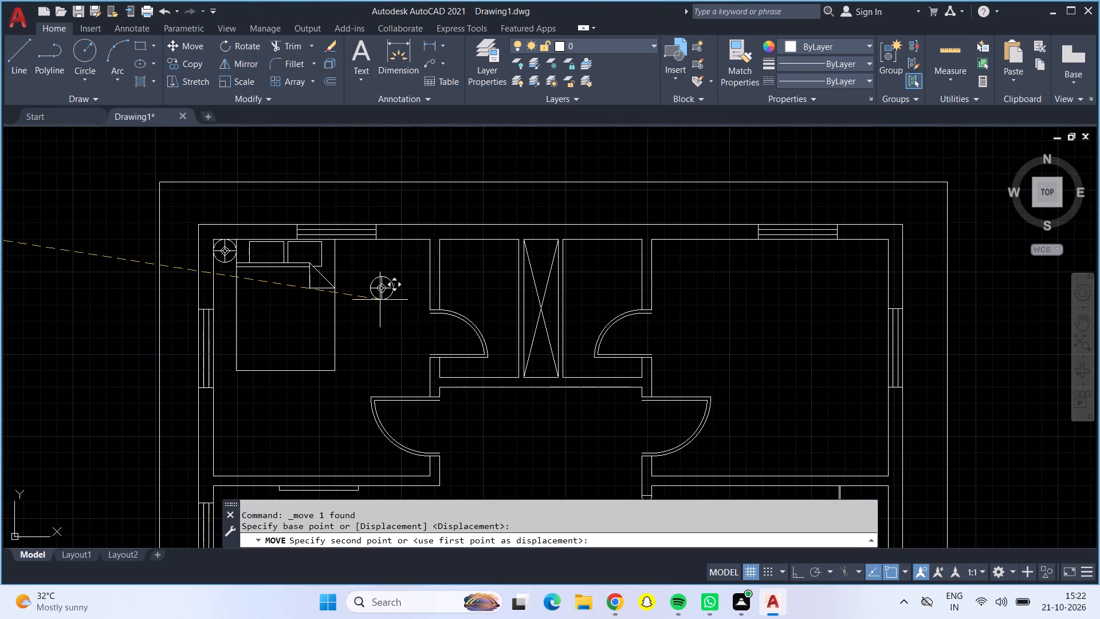
pyautogui.scroll(2, 375, 300)
pyautogui.scroll(-2, 365, 299)
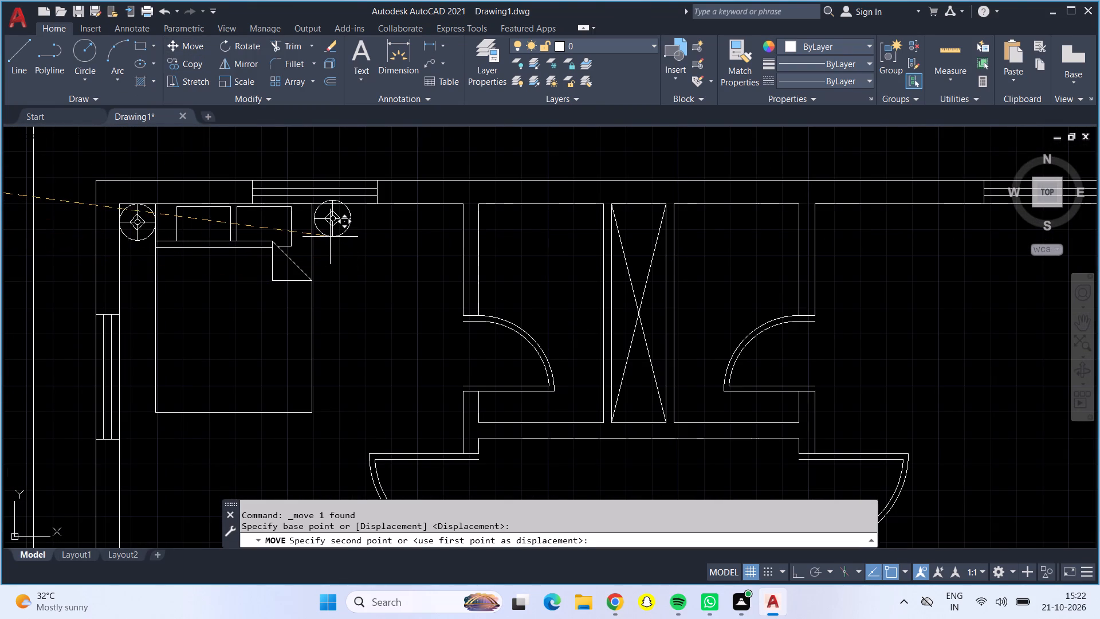
pyautogui.scroll(2, 330, 244)
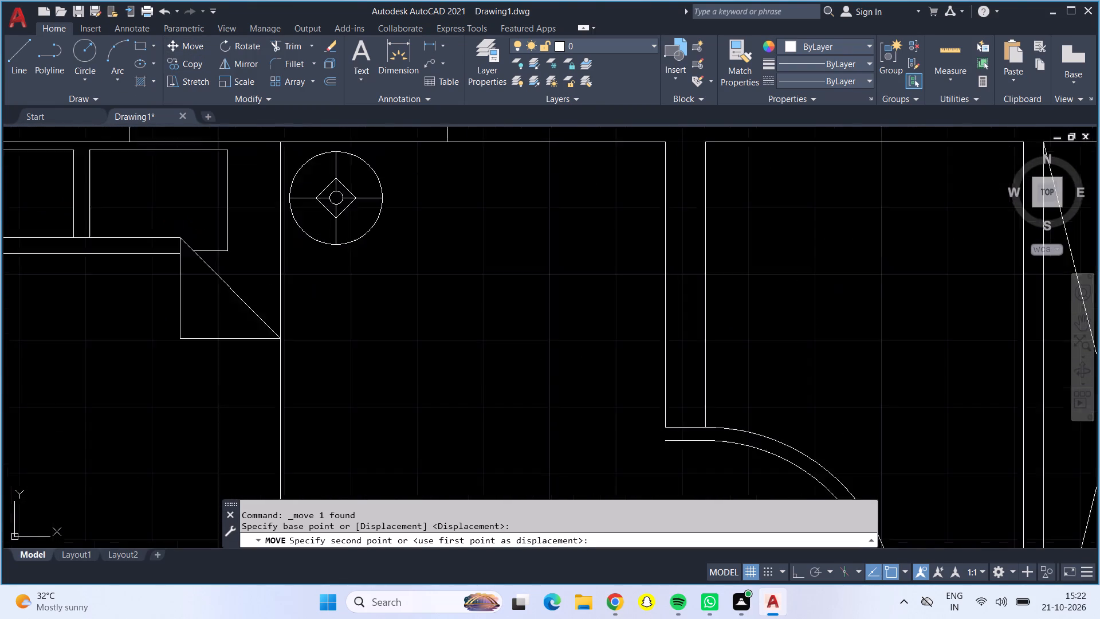
pyautogui.middleClick(333, 248)
pyautogui.moveTo(332, 248); pyautogui.dragTo(339, 264, button='middle')
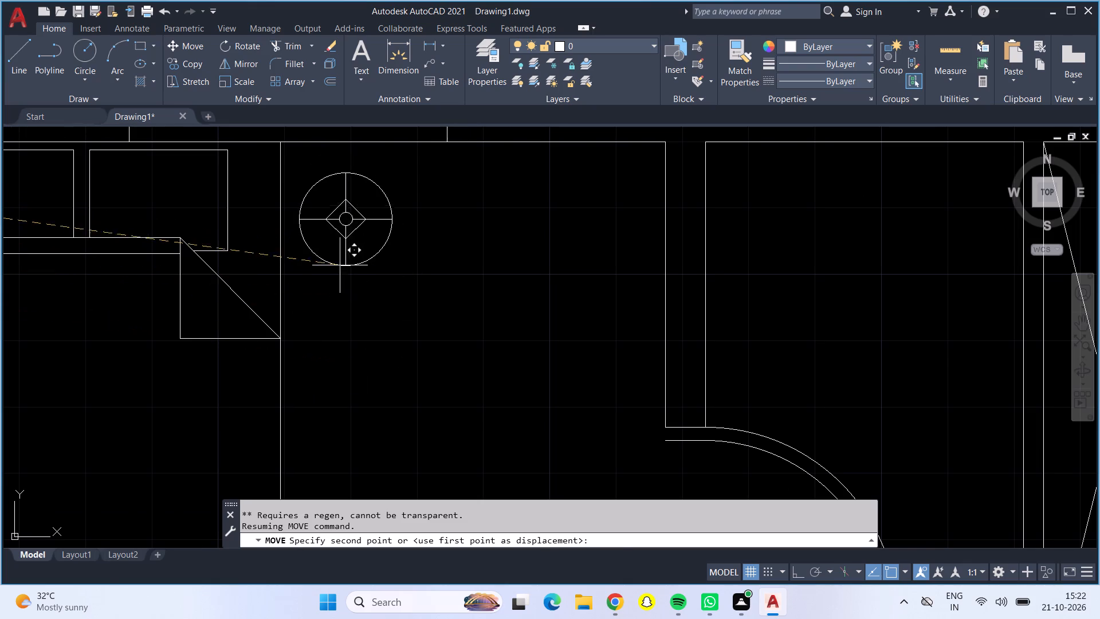
pyautogui.click(321, 233)
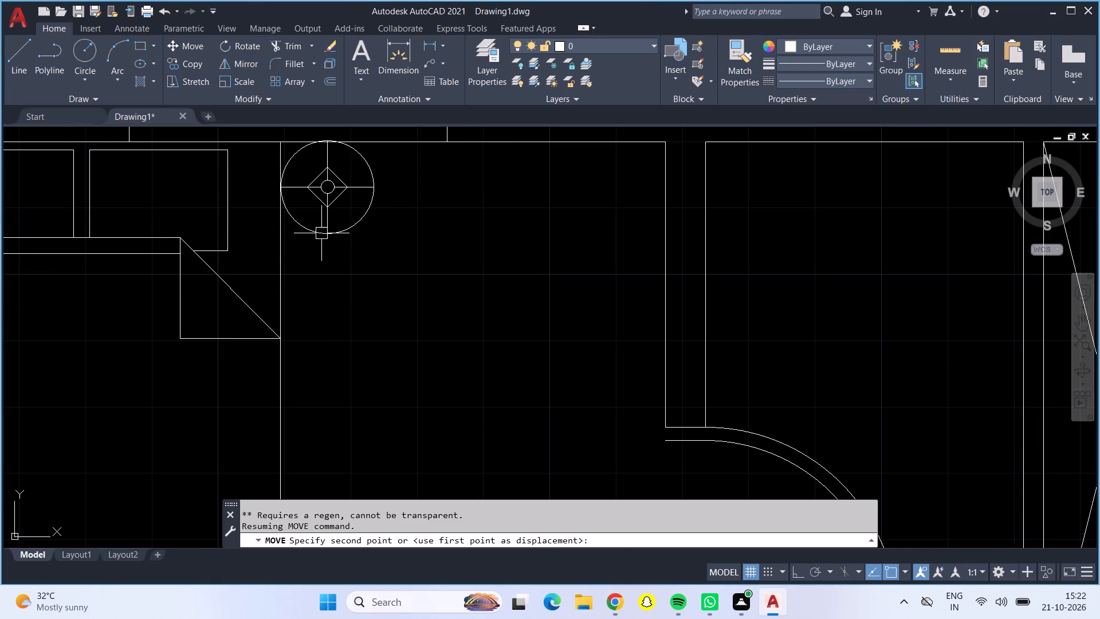
# Copy the bed with both round bedside blocks to the north wall of the northeast bedroom, near its east corner.
pyautogui.scroll(-3, 326, 265)
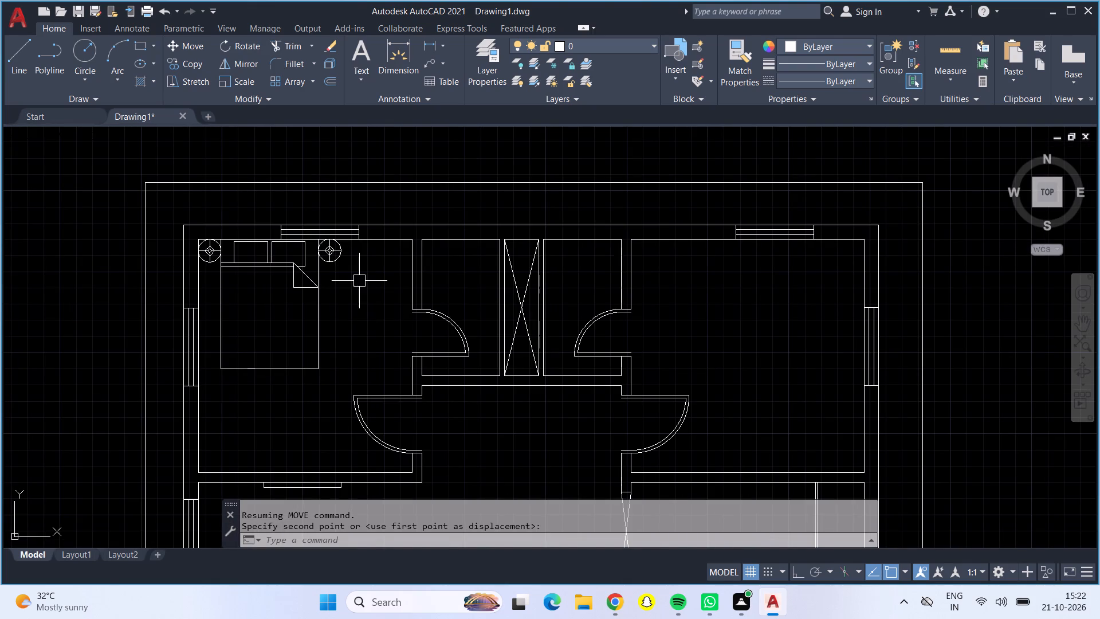
pyautogui.click(327, 252)
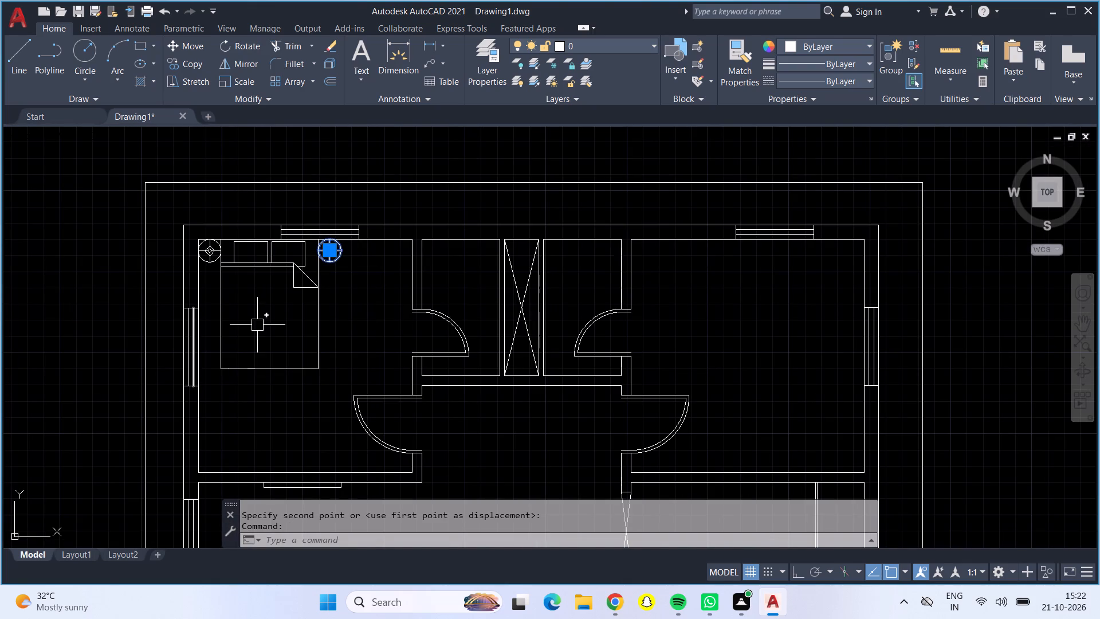
pyautogui.click(285, 260)
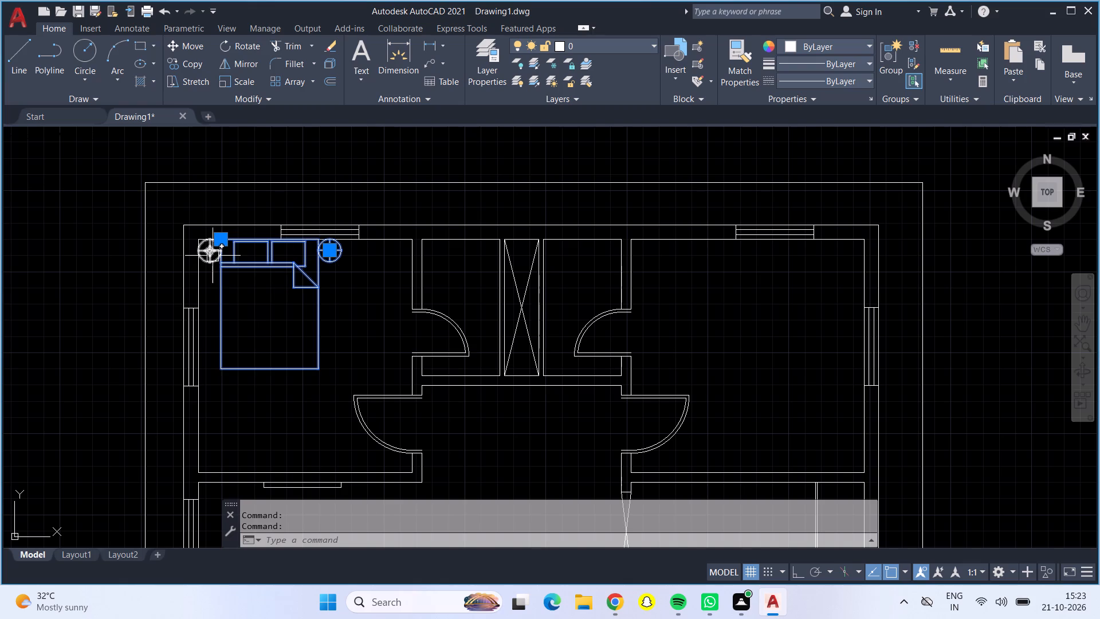
pyautogui.click(213, 256)
pyautogui.click(190, 60)
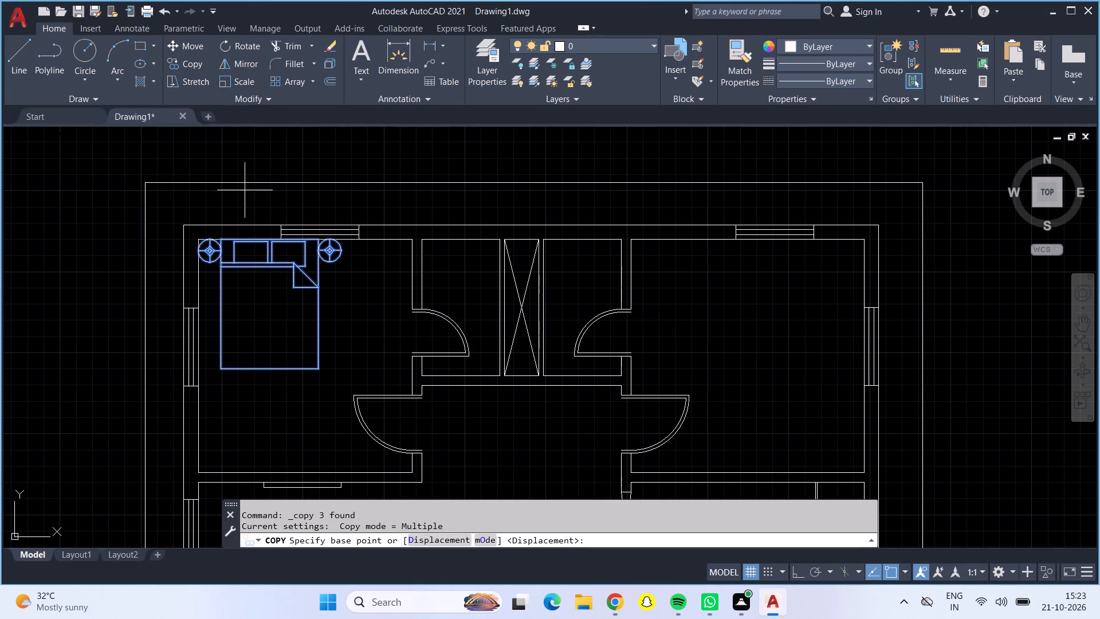
pyautogui.click(267, 237)
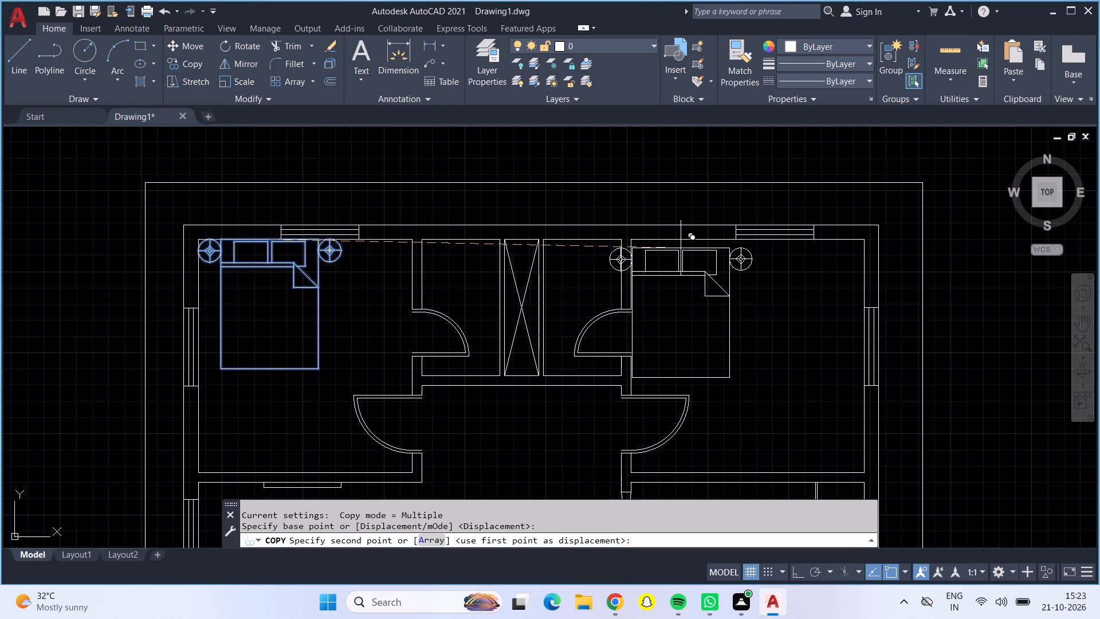
pyautogui.scroll(2, 791, 246)
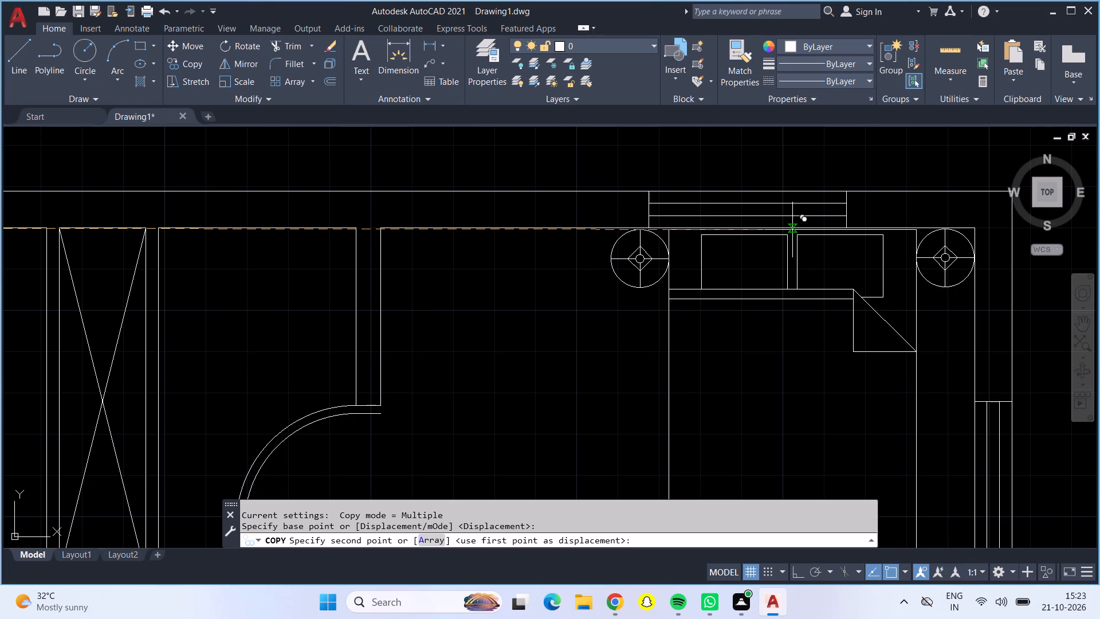
pyautogui.click(792, 228)
# Place another copy of the bed and its two round bedside blocks in the southwest bedroom and end the copying.
pyautogui.scroll(-3, 793, 233)
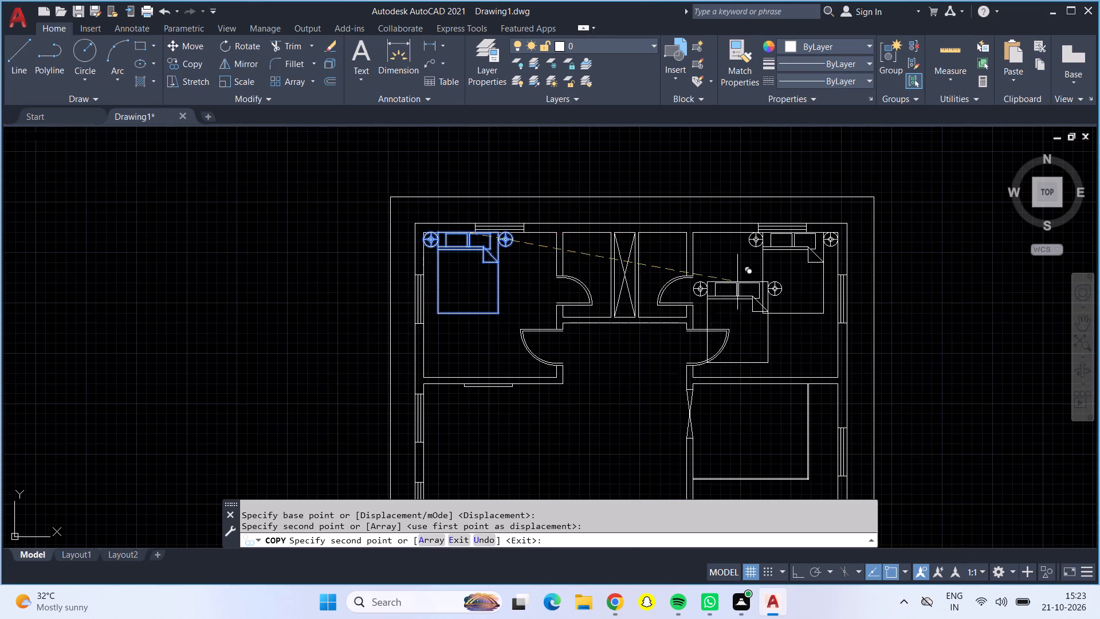
pyautogui.scroll(-1, 737, 334)
pyautogui.moveTo(664, 377); pyautogui.dragTo(636, 274, button='middle')
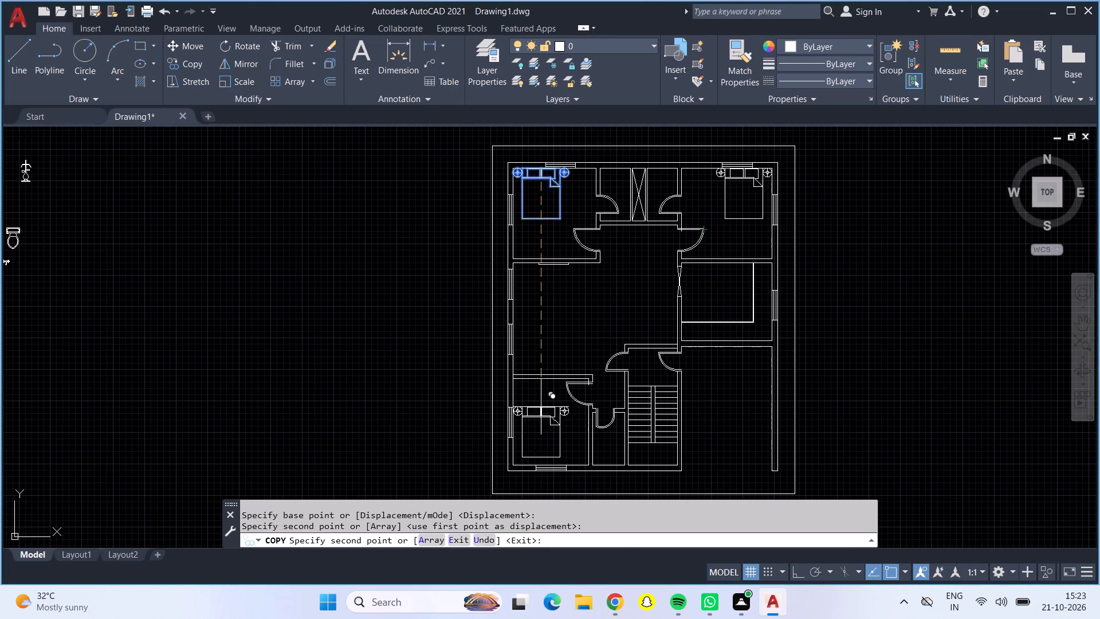
pyautogui.scroll(1, 544, 410)
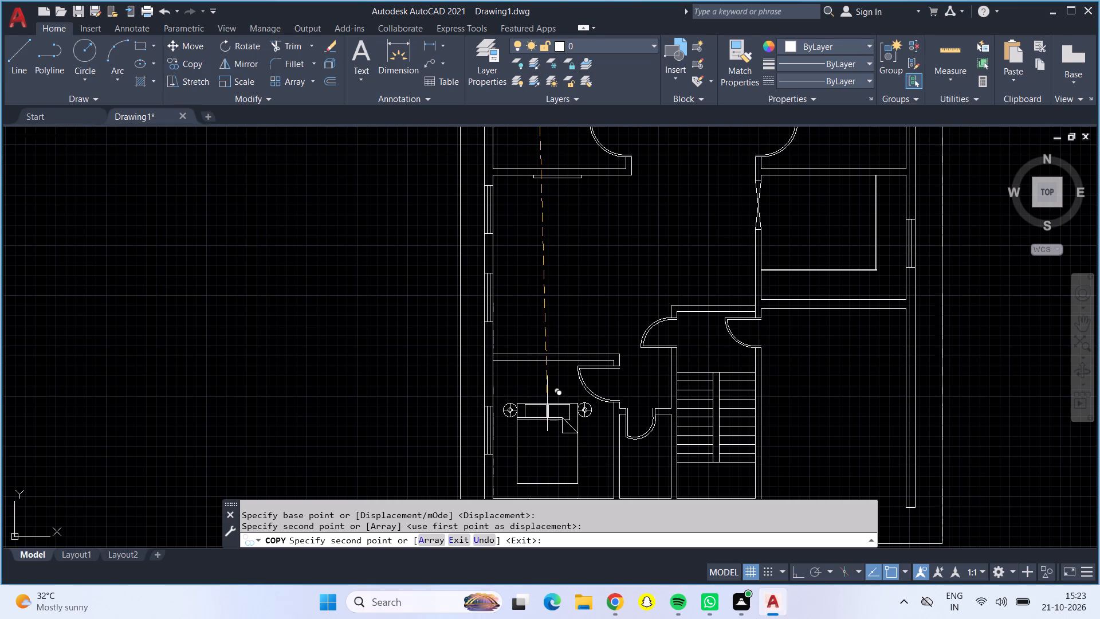
pyautogui.click(545, 405)
pyautogui.press('Escape')
# Rotate the six-chair dining table block 270° with Ortho on, so its length runs north–south.
pyautogui.scroll(-2, 561, 383)
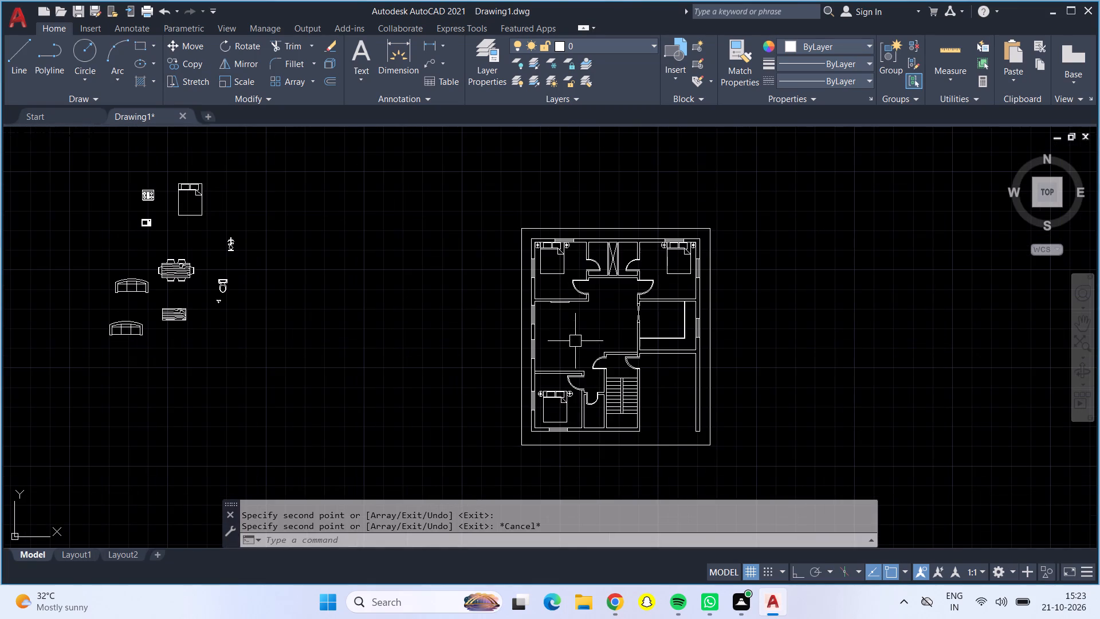
pyautogui.click(187, 265)
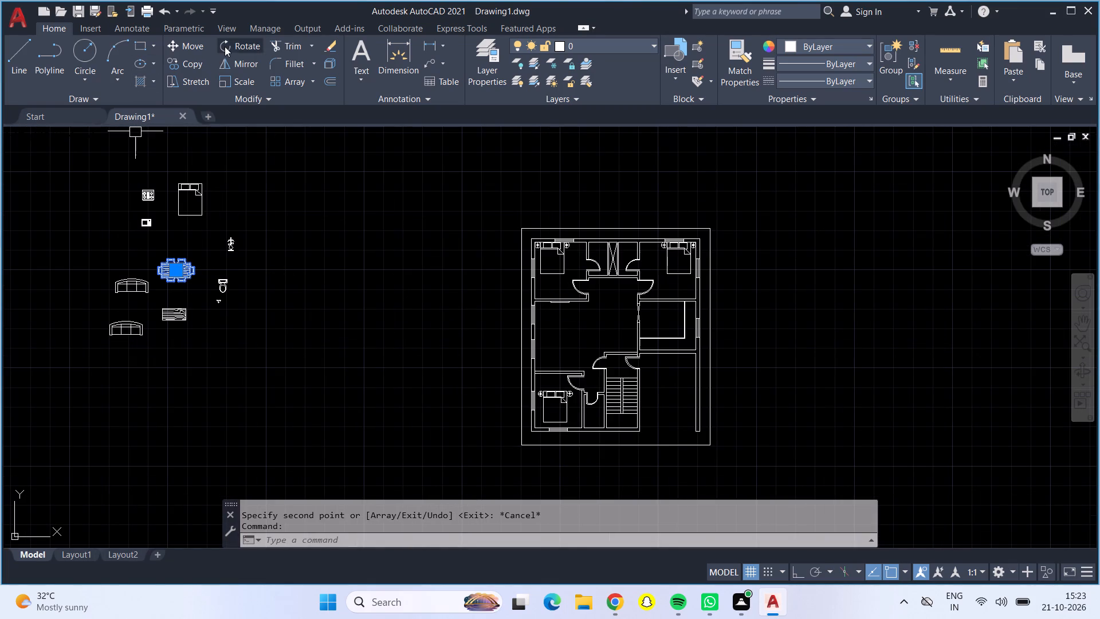
pyautogui.click(234, 42)
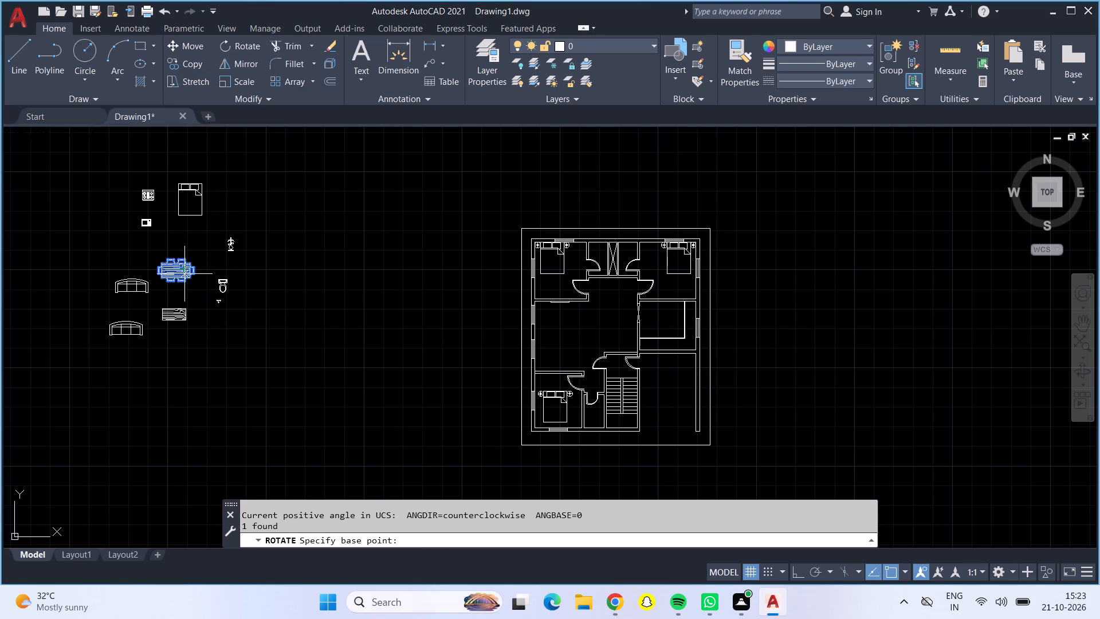
pyautogui.click(195, 272)
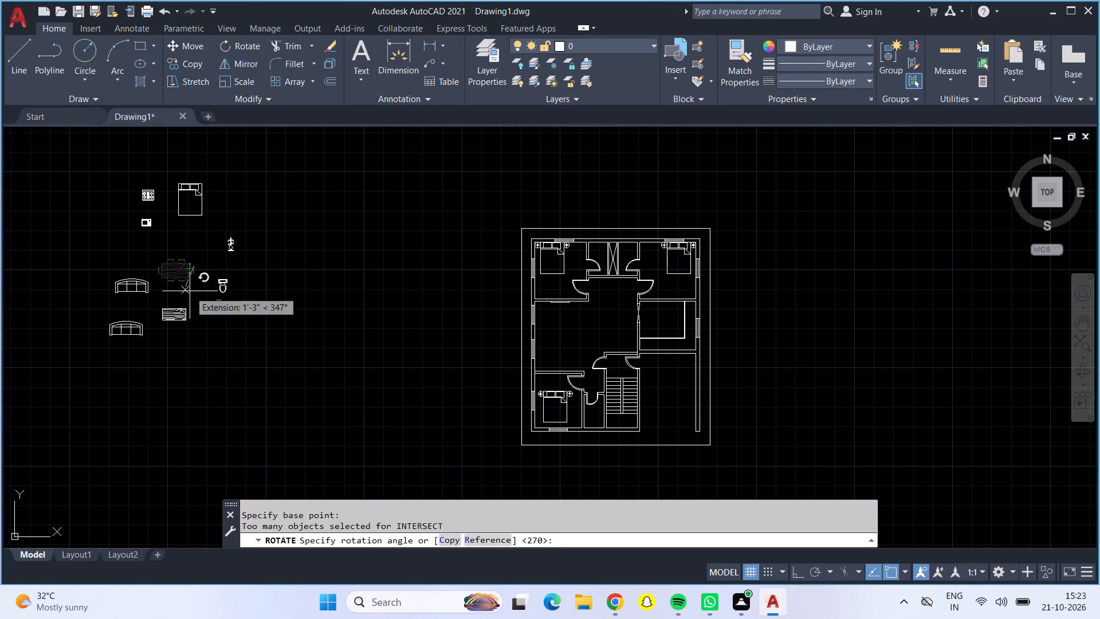
pyautogui.press('F8')
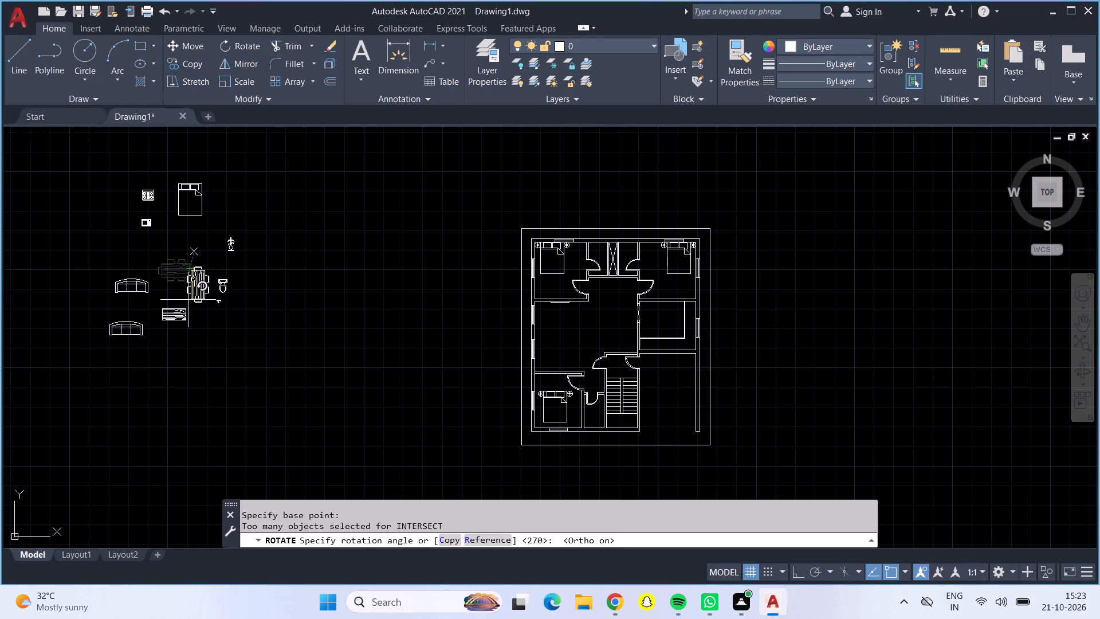
pyautogui.click(213, 323)
# Move the rotated dining table into the central hall, west of the kitchen wall and just north of the stair enclosure, with Ortho off.
pyautogui.click(197, 252)
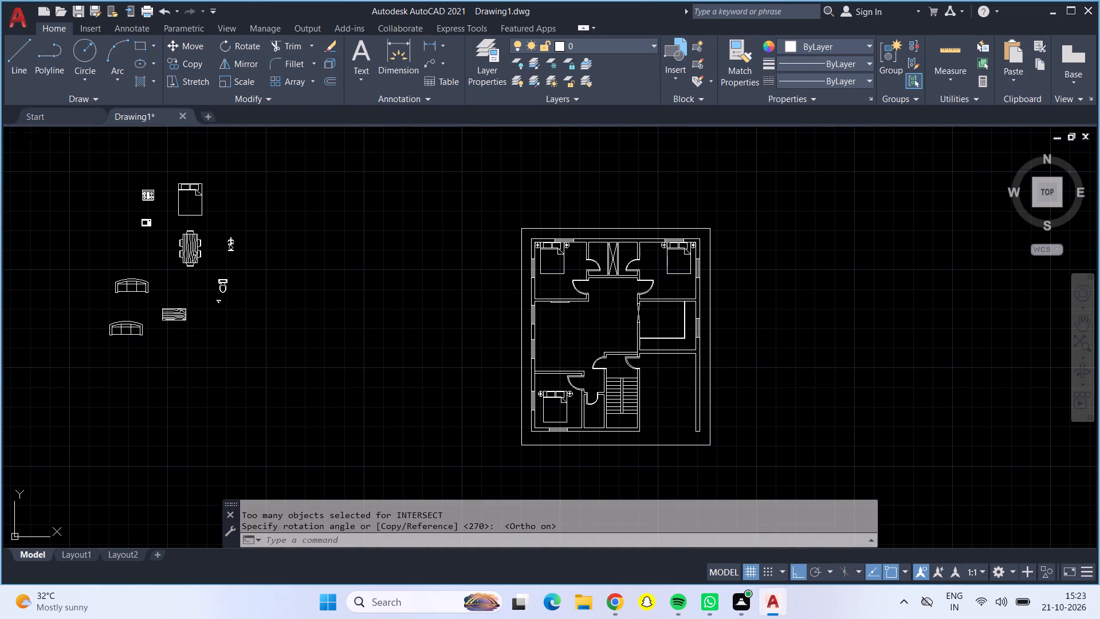
pyautogui.click(185, 42)
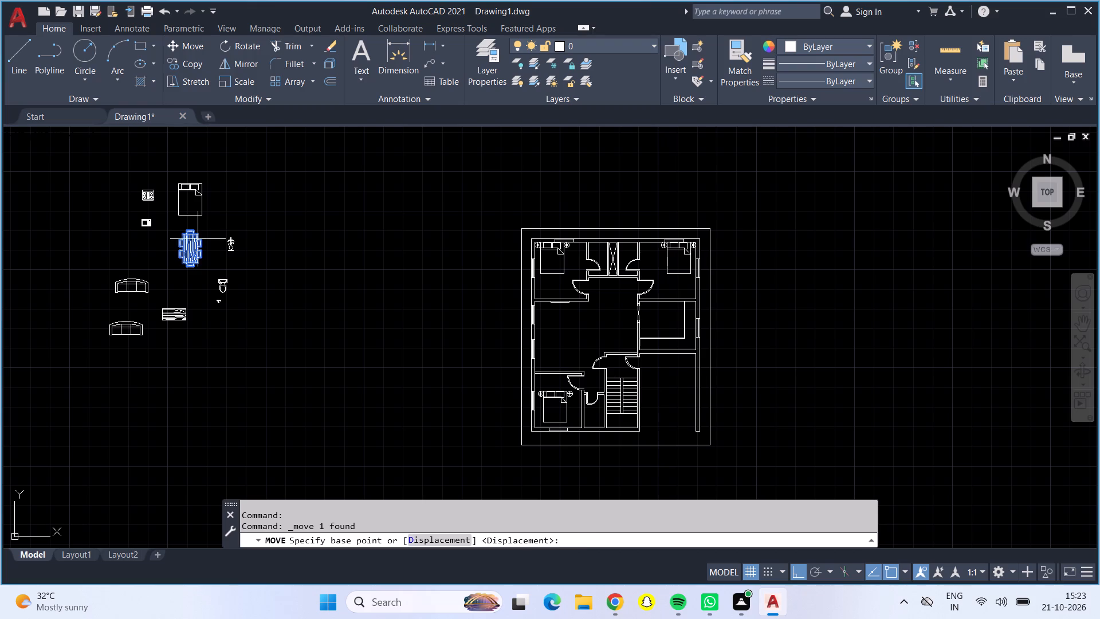
pyautogui.click(198, 246)
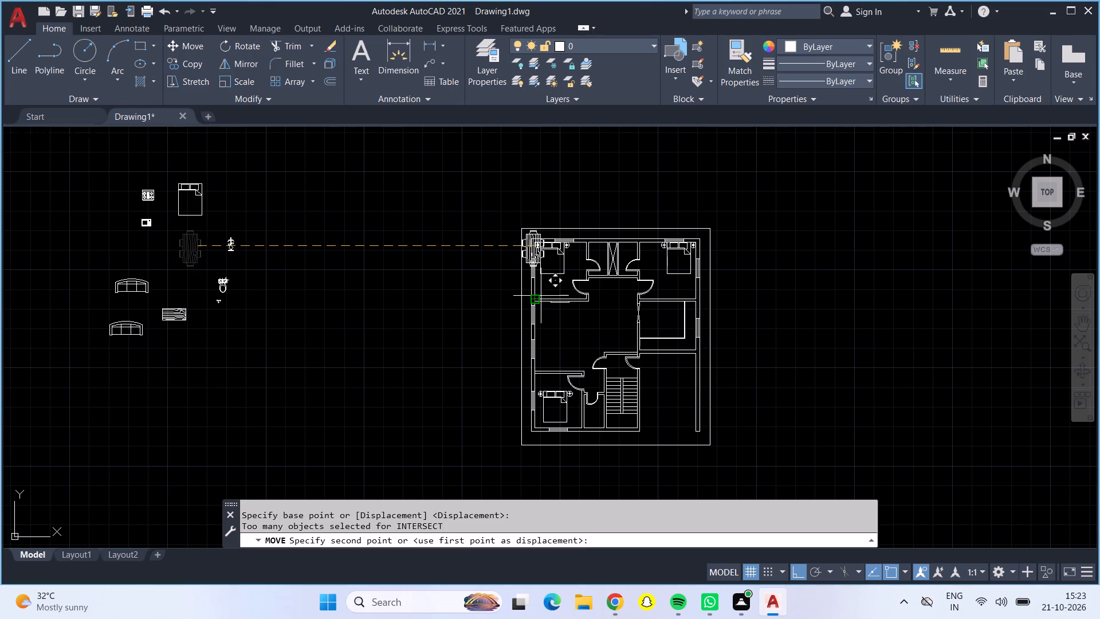
pyautogui.press('F8')
pyautogui.scroll(3, 632, 340)
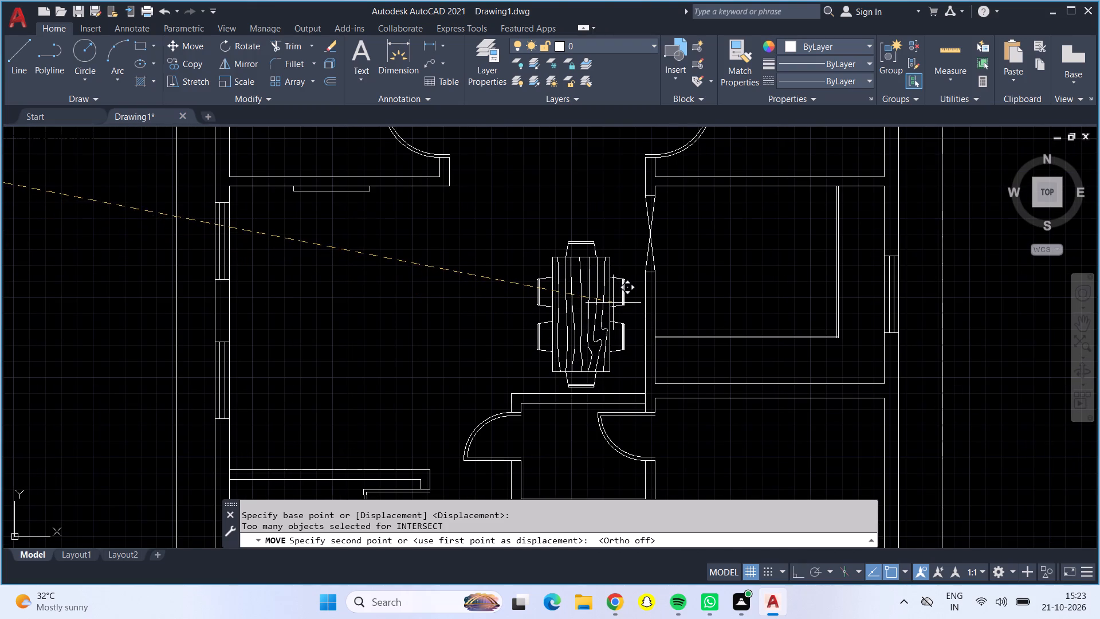
pyautogui.click(613, 301)
# Rotate the placed dining table about the chair at its south end with Ortho on.
pyautogui.click(567, 319)
pyautogui.click(227, 42)
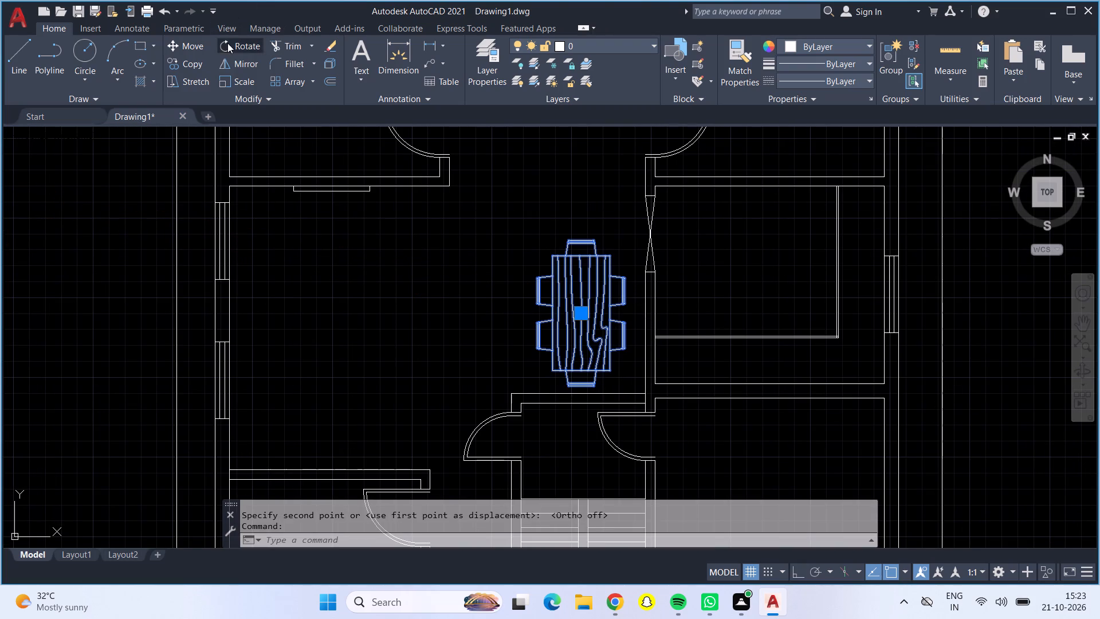
pyautogui.press('F8')
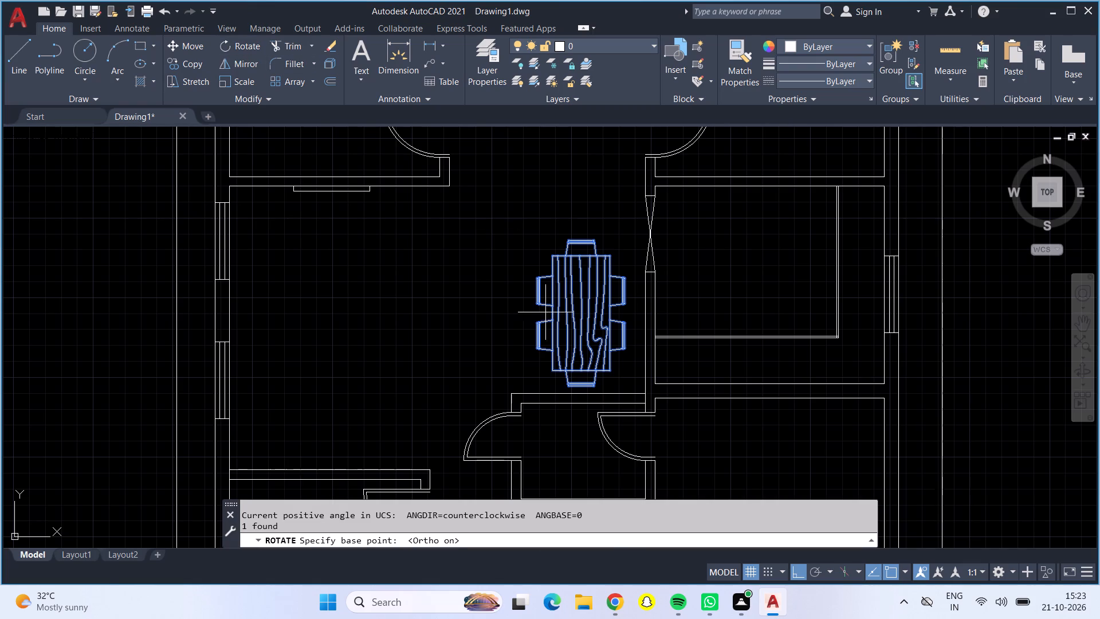
pyautogui.click(590, 388)
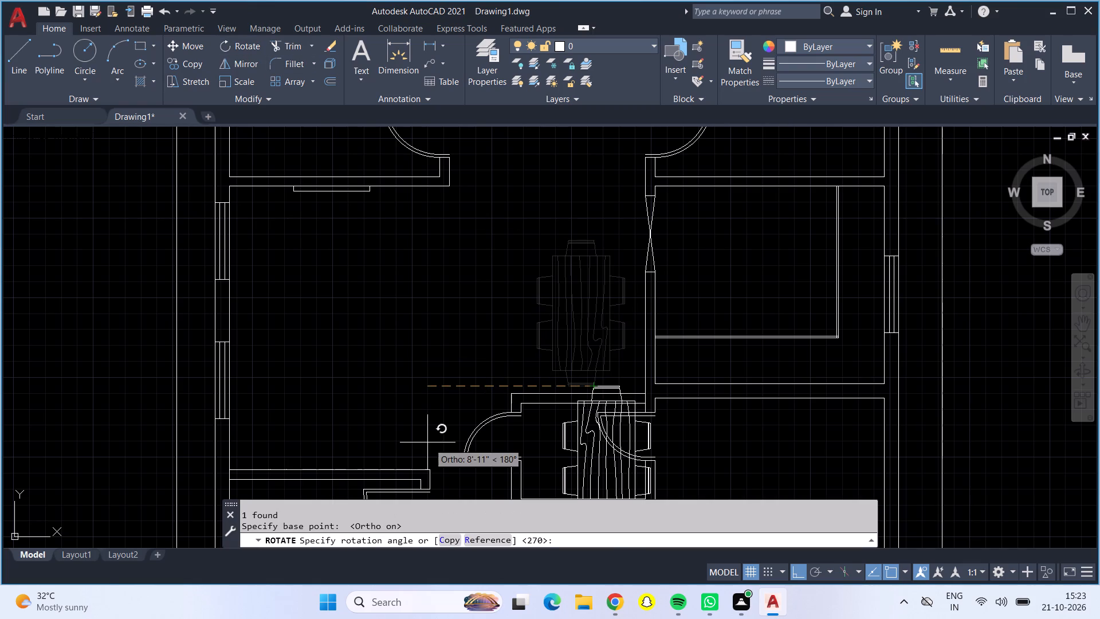
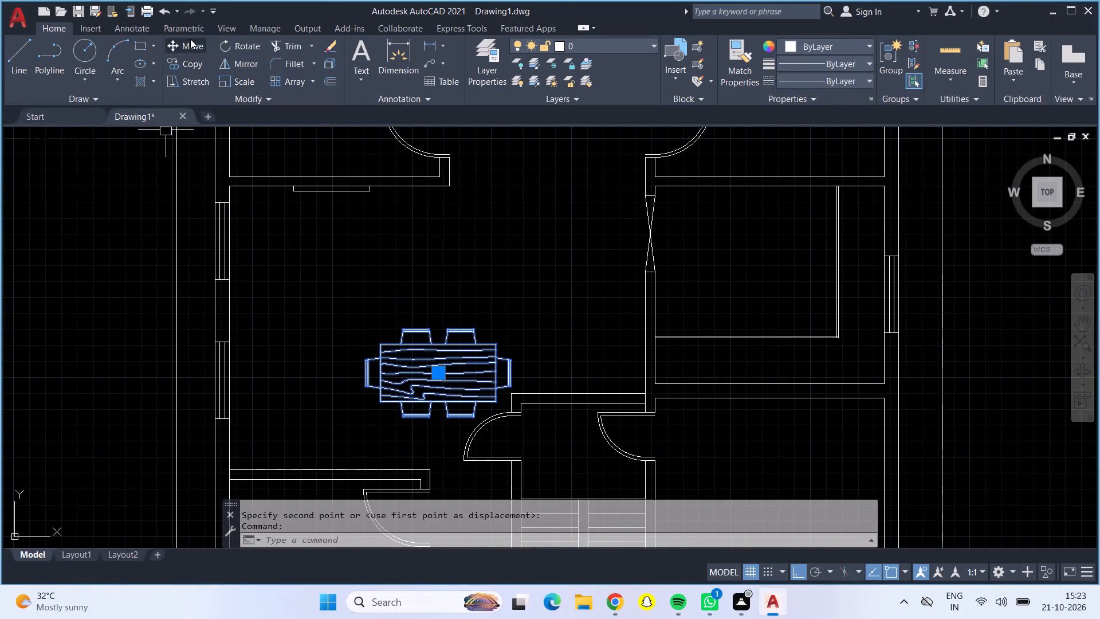
# Move the six-chair dining table freely, with Ortho off, to the hall's lower-right corner, just above the staircase lobby wall.
pyautogui.click(190, 39)
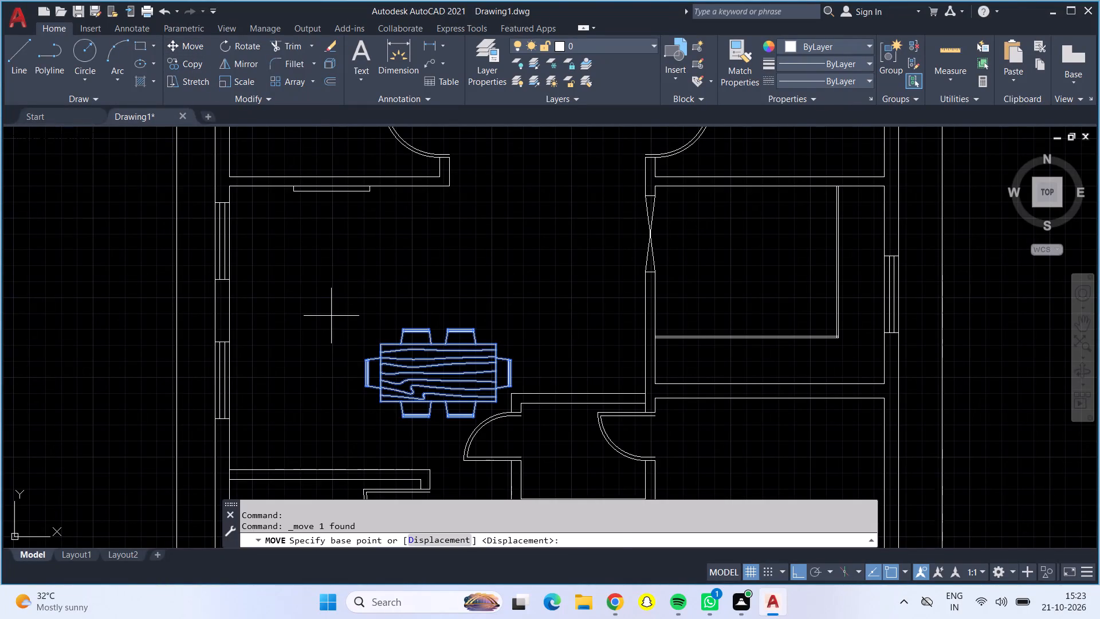
pyautogui.press('F8')
pyautogui.click(470, 363)
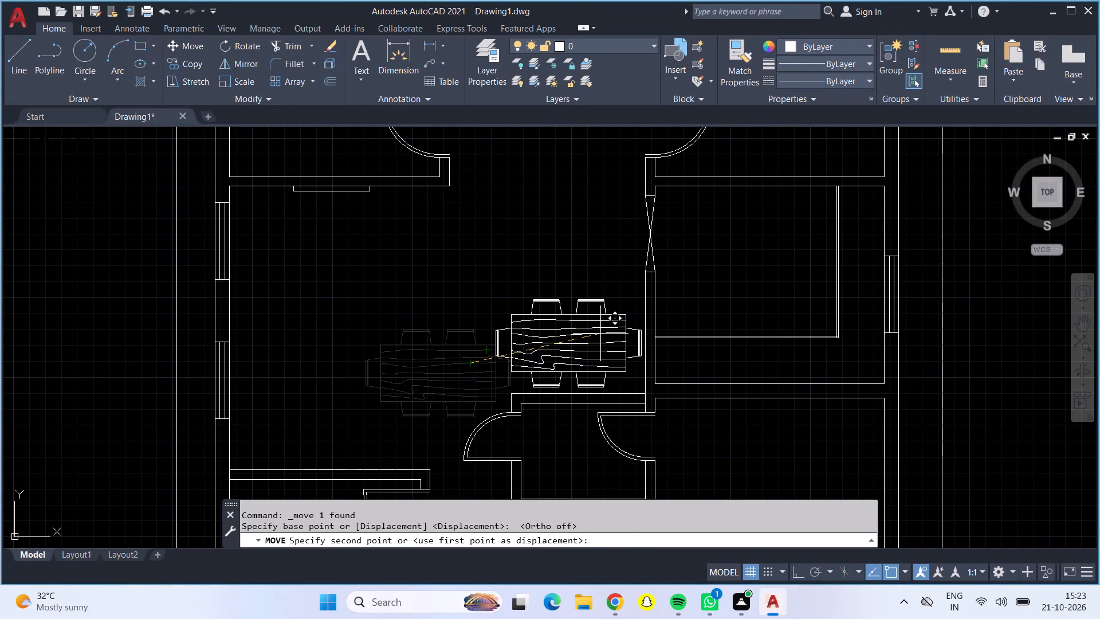
pyautogui.click(600, 334)
# Rotate the lower-left bedroom's bed and both side lamps 90° counterclockwise about the bed's lower-right corner, with Ortho on.
pyautogui.scroll(-1, 592, 342)
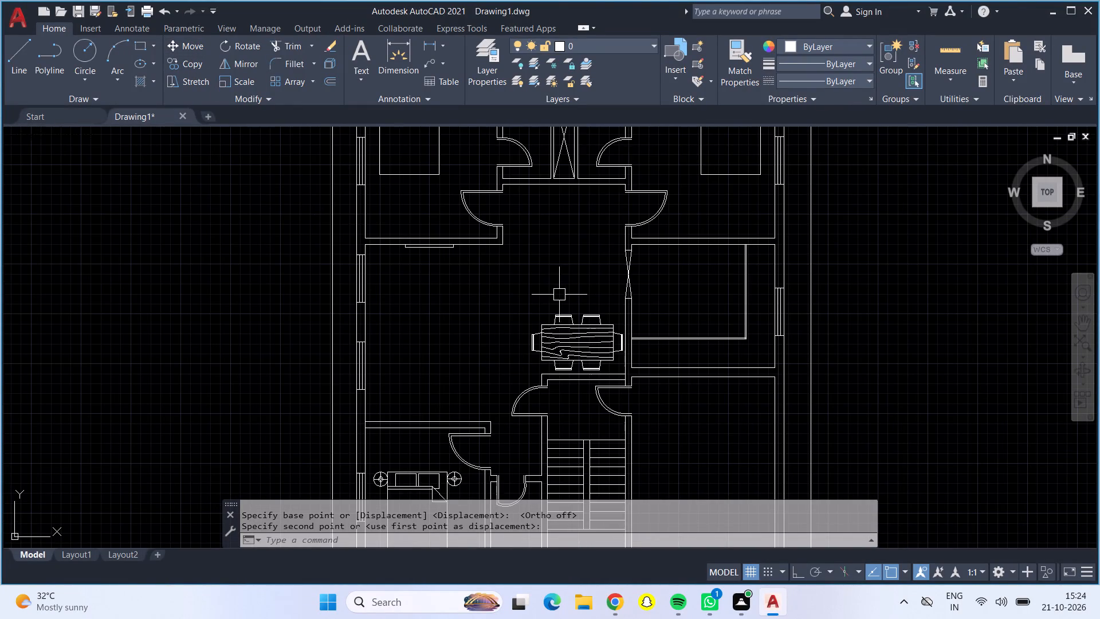
pyautogui.scroll(-1, 447, 304)
pyautogui.moveTo(444, 316); pyautogui.dragTo(518, 327, button='middle')
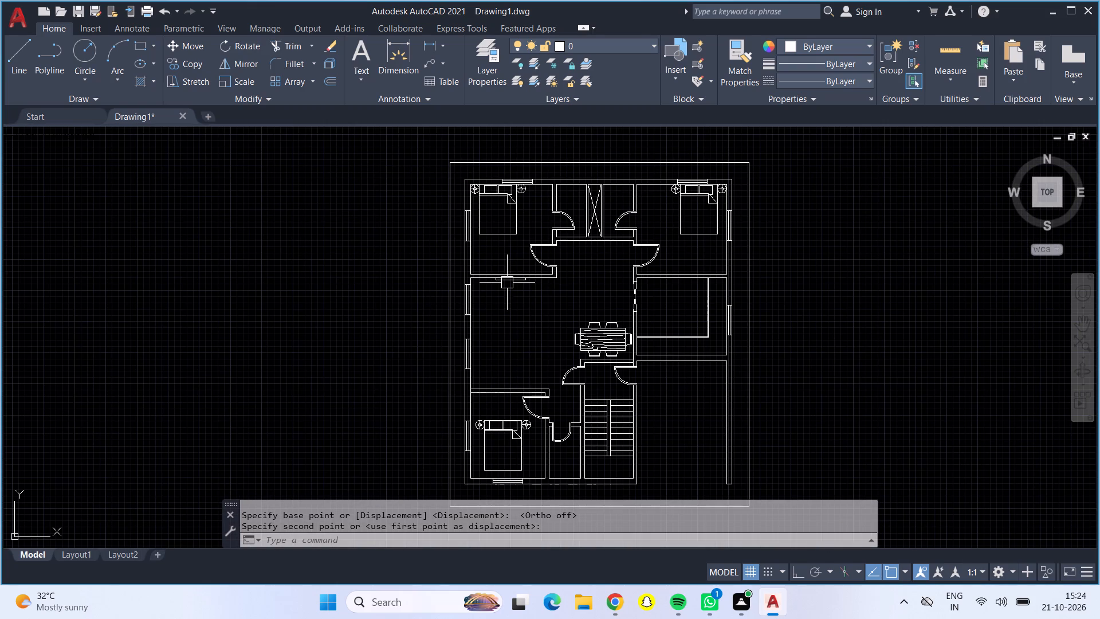
pyautogui.scroll(2, 496, 450)
pyautogui.moveTo(496, 450); pyautogui.dragTo(472, 372, button='middle')
pyautogui.click(468, 307)
pyautogui.click(464, 319)
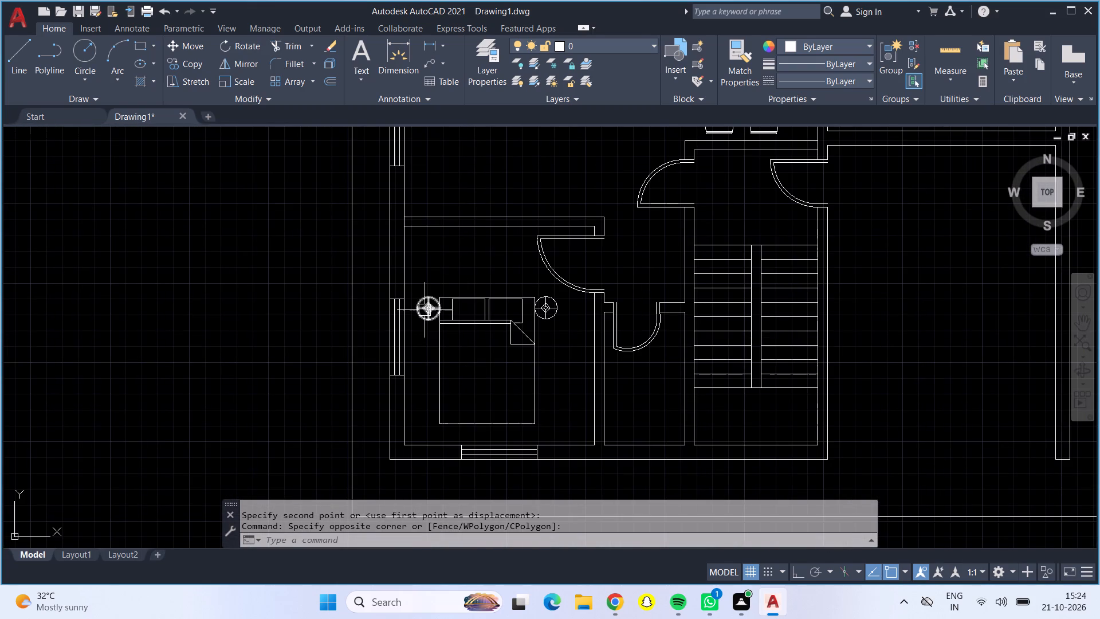
pyautogui.click(425, 310)
pyautogui.click(549, 314)
pyautogui.click(514, 321)
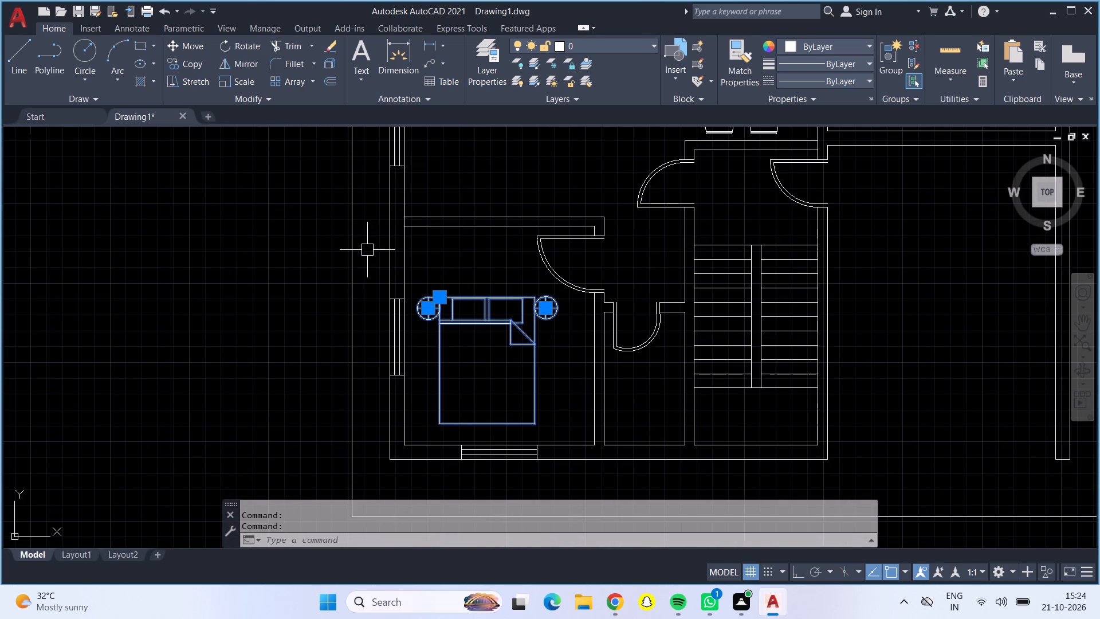
pyautogui.click(246, 40)
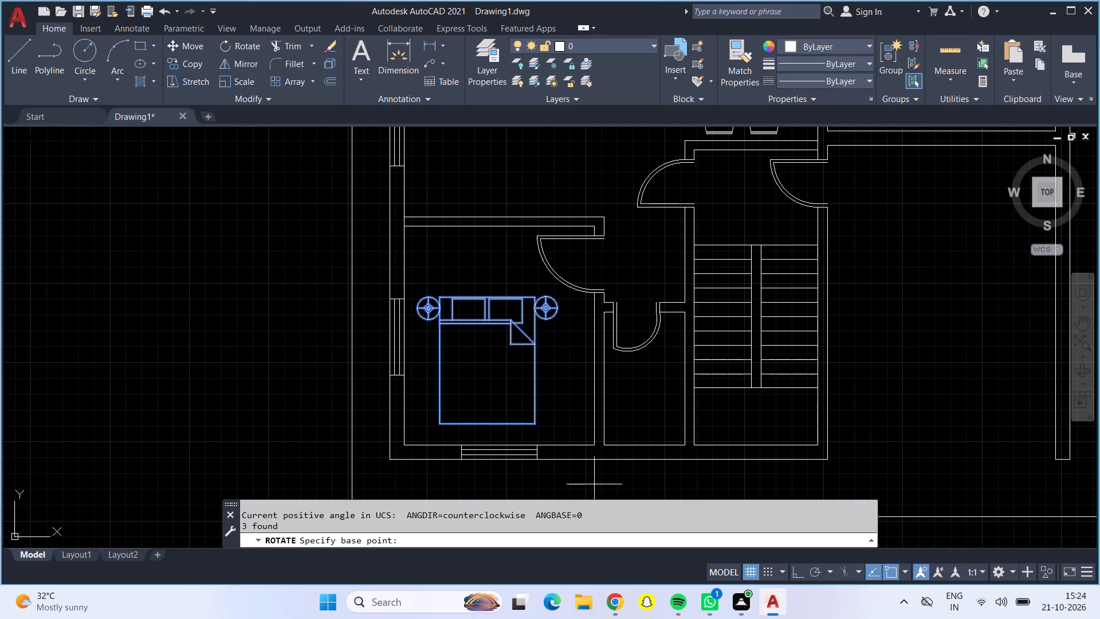
pyautogui.click(532, 429)
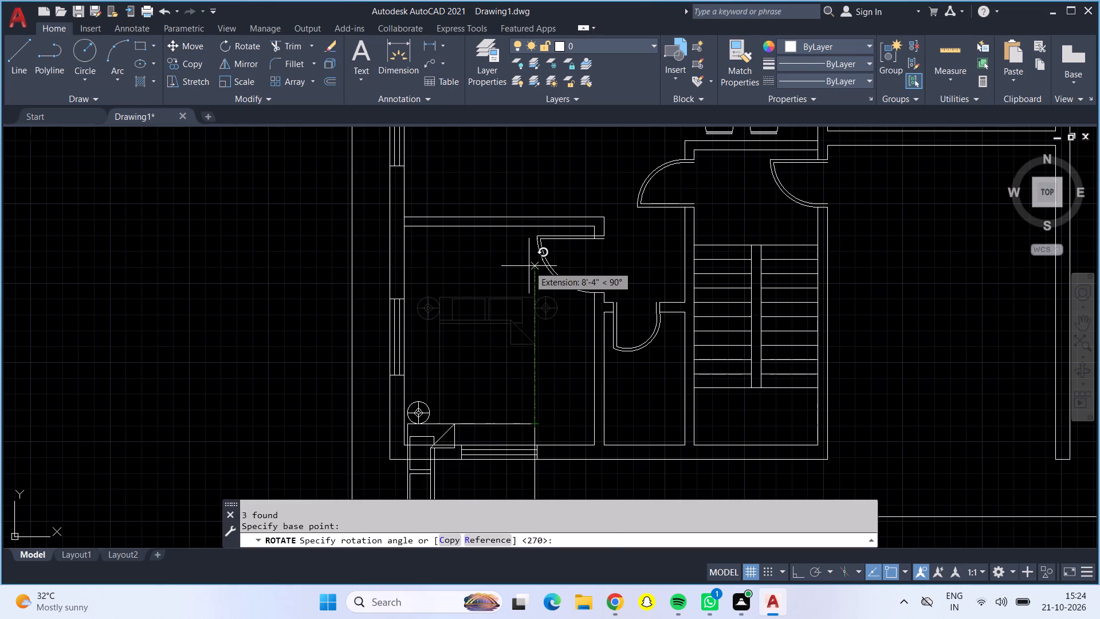
pyautogui.press('F8')
pyautogui.click(497, 256)
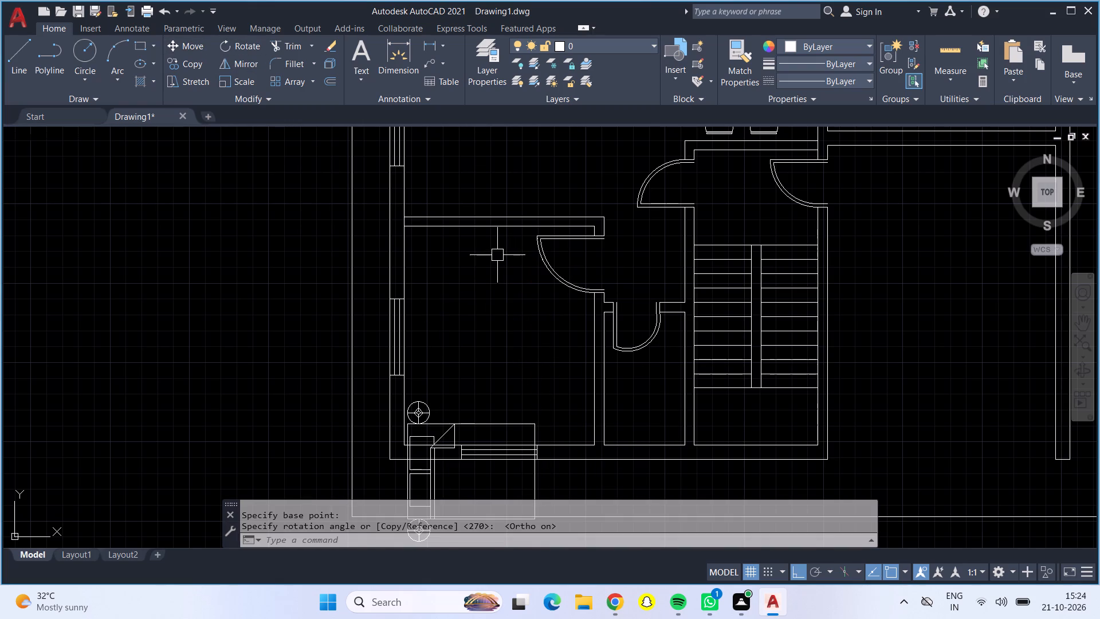
# Move the rotated bed and both side lamps straight up into the lower-left bedroom, alongside its left wall.
pyautogui.middleClick(507, 406)
pyautogui.moveTo(505, 406); pyautogui.dragTo(499, 403, button='middle')
pyautogui.scroll(-1, 481, 354)
pyautogui.moveTo(481, 354); pyautogui.dragTo(473, 338, button='middle')
pyautogui.middleClick(471, 337)
pyautogui.click(430, 413)
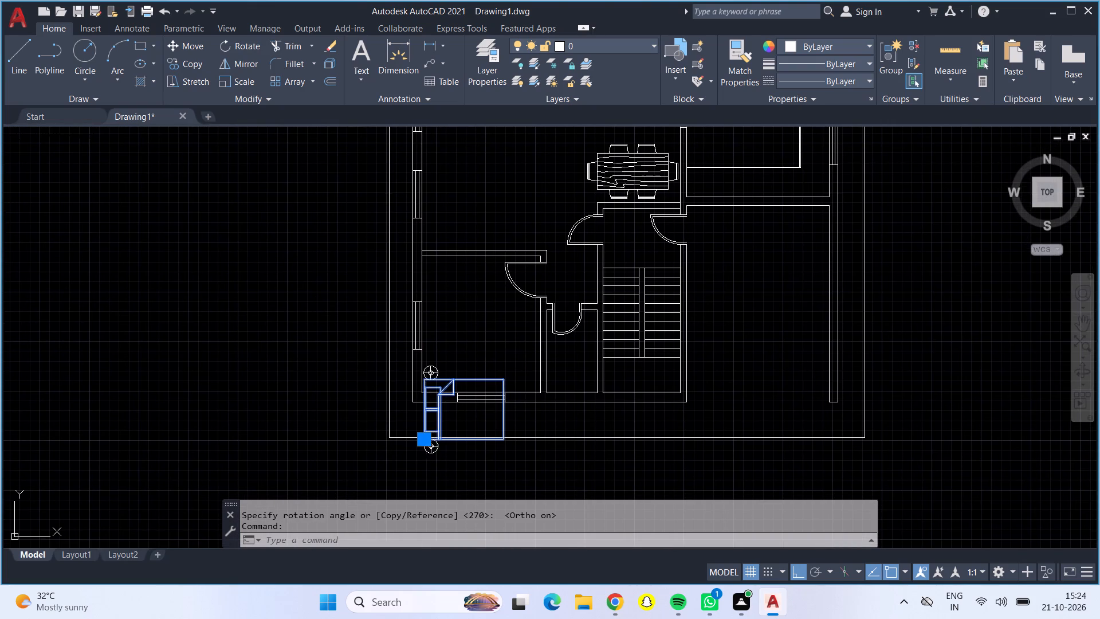
pyautogui.click(434, 449)
pyautogui.click(437, 372)
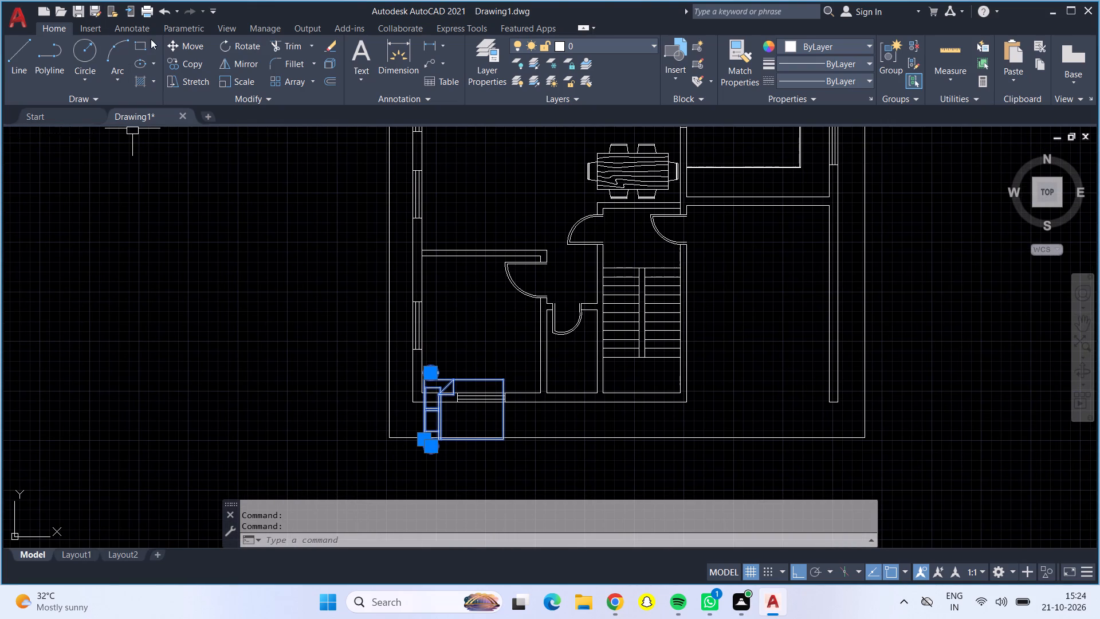
pyautogui.click(186, 44)
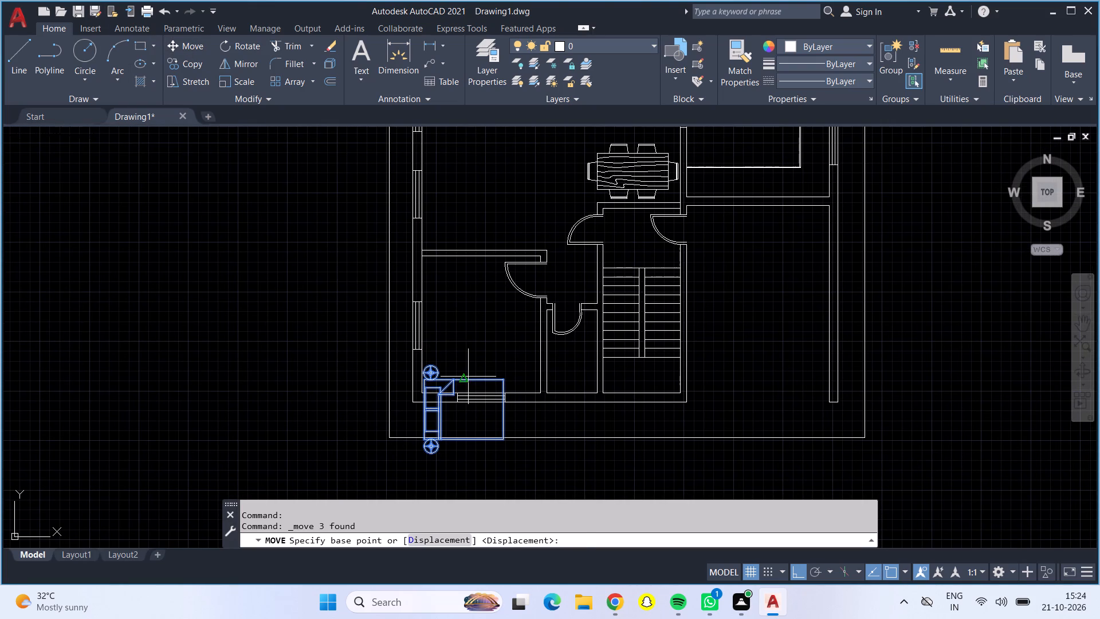
pyautogui.click(468, 381)
pyautogui.scroll(2, 468, 319)
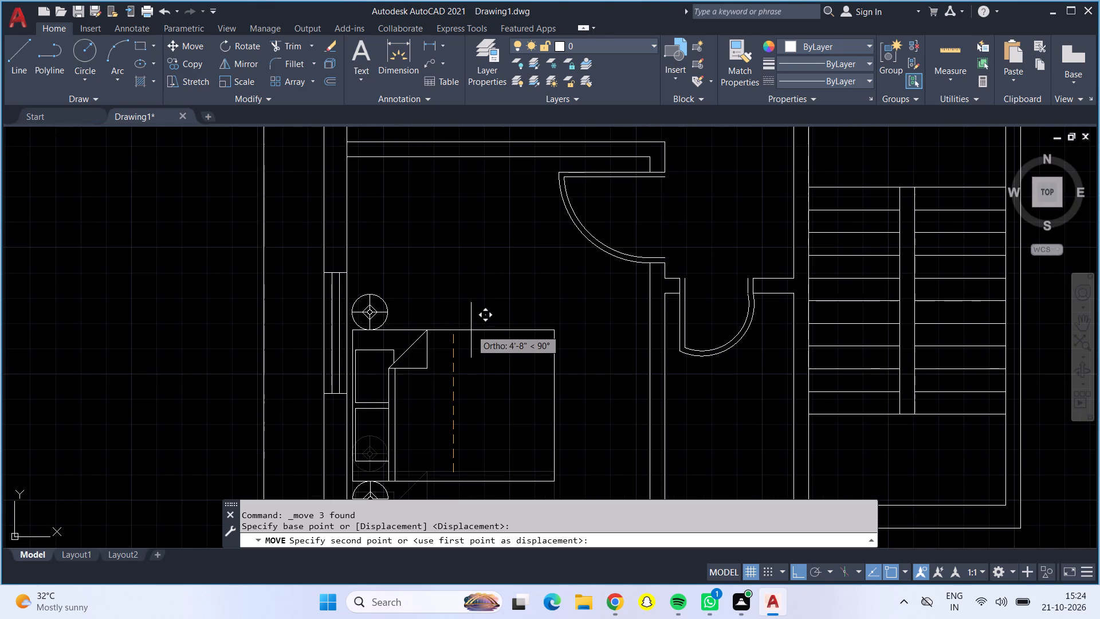
pyautogui.moveTo(471, 330); pyautogui.dragTo(445, 217, button='middle')
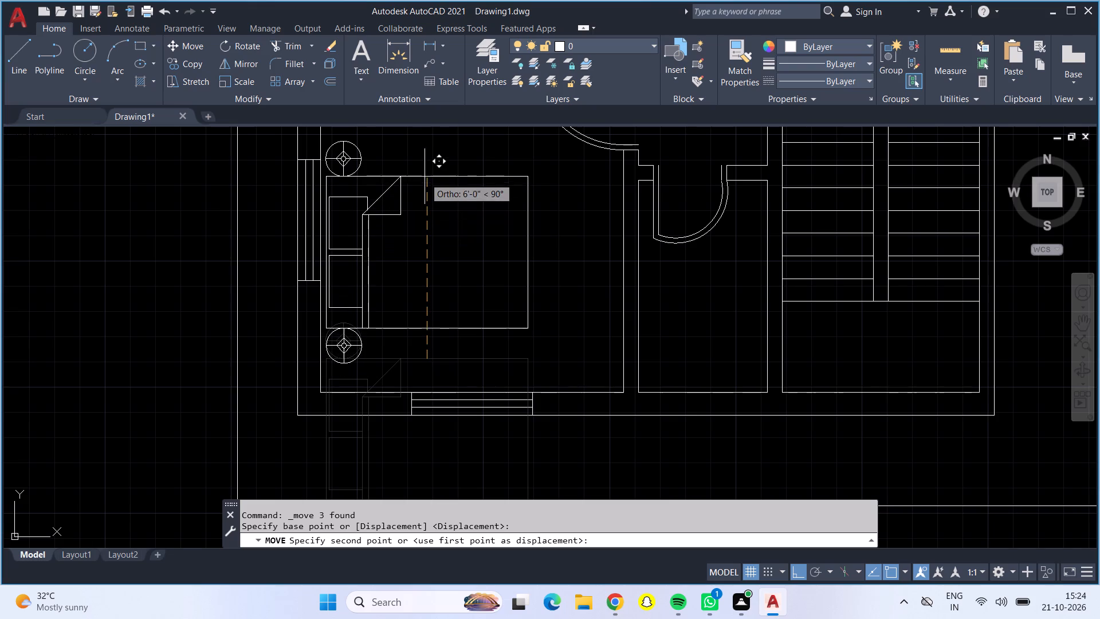
pyautogui.moveTo(421, 172); pyautogui.dragTo(482, 191, button='middle')
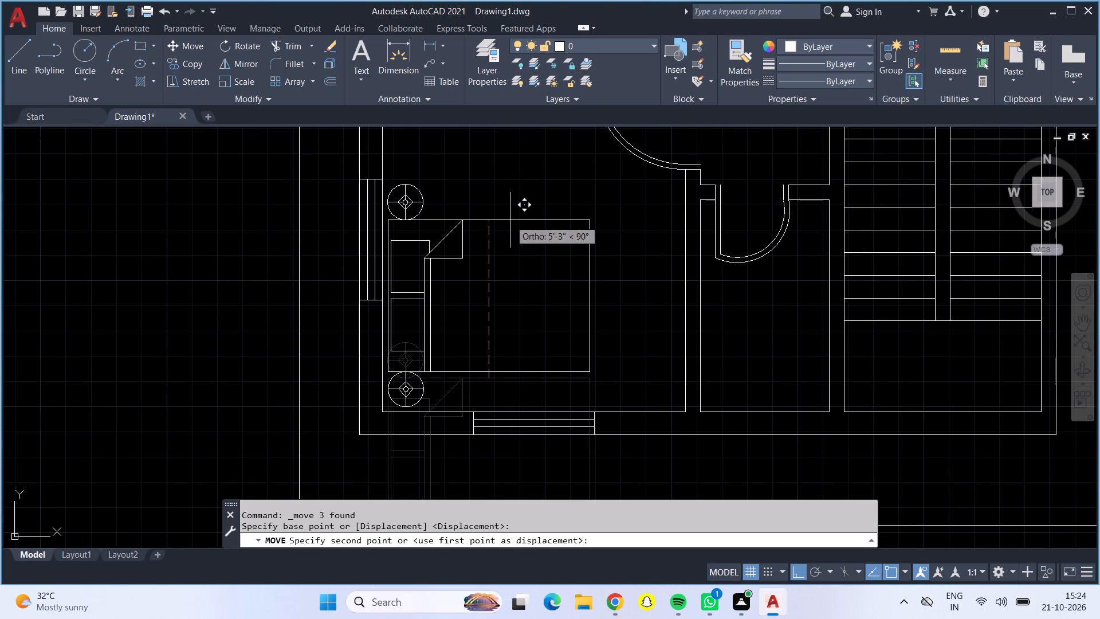
pyautogui.moveTo(512, 167); pyautogui.dragTo(516, 178, button='middle')
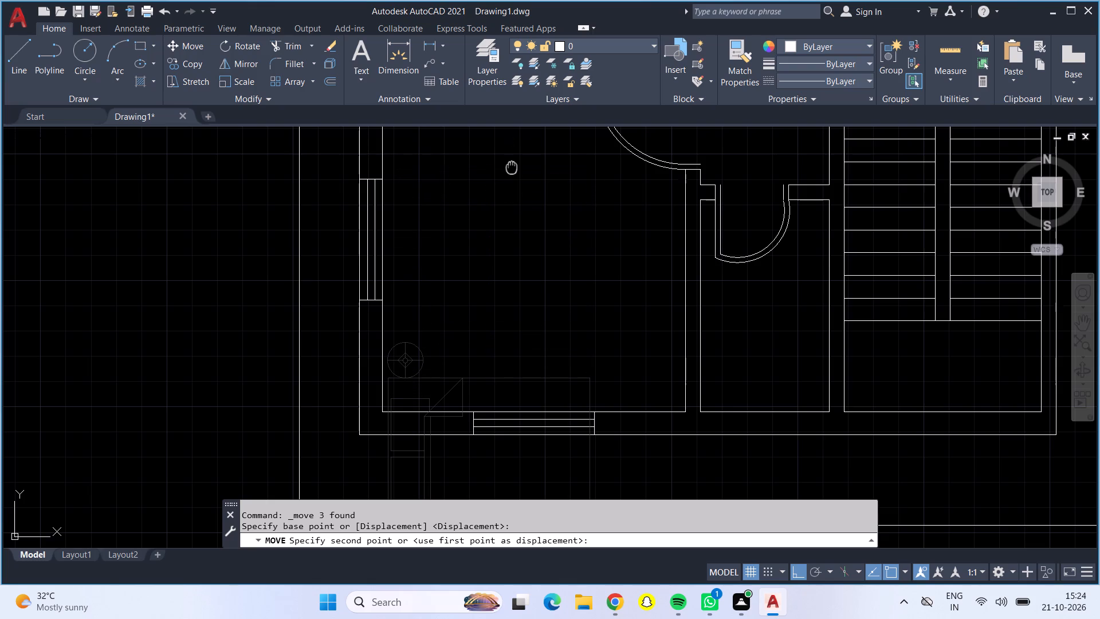
pyautogui.moveTo(516, 178); pyautogui.dragTo(525, 256, button='middle')
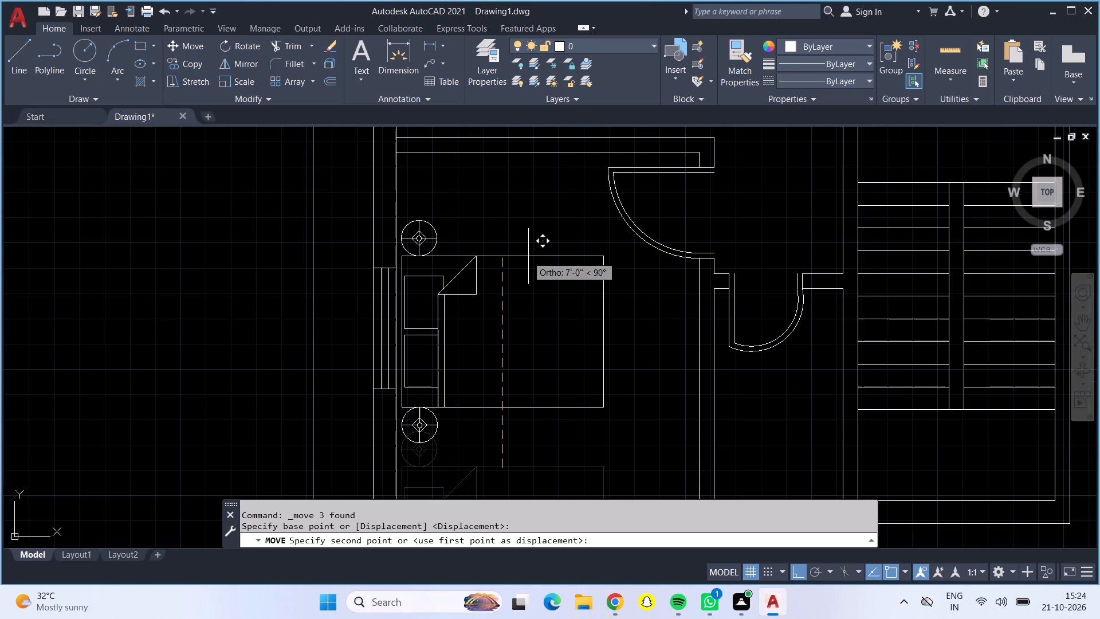
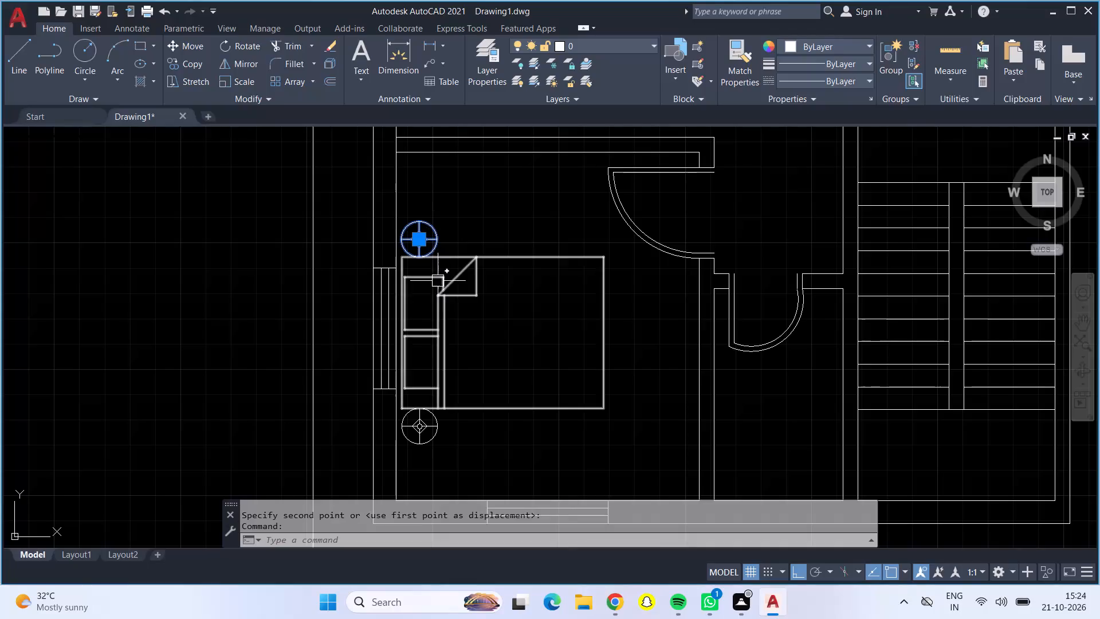
# Move the lower-left bedroom's bed and both side lamps horizontally left until the headboard sits flush against the left wall.
pyautogui.click(438, 281)
pyautogui.click(415, 434)
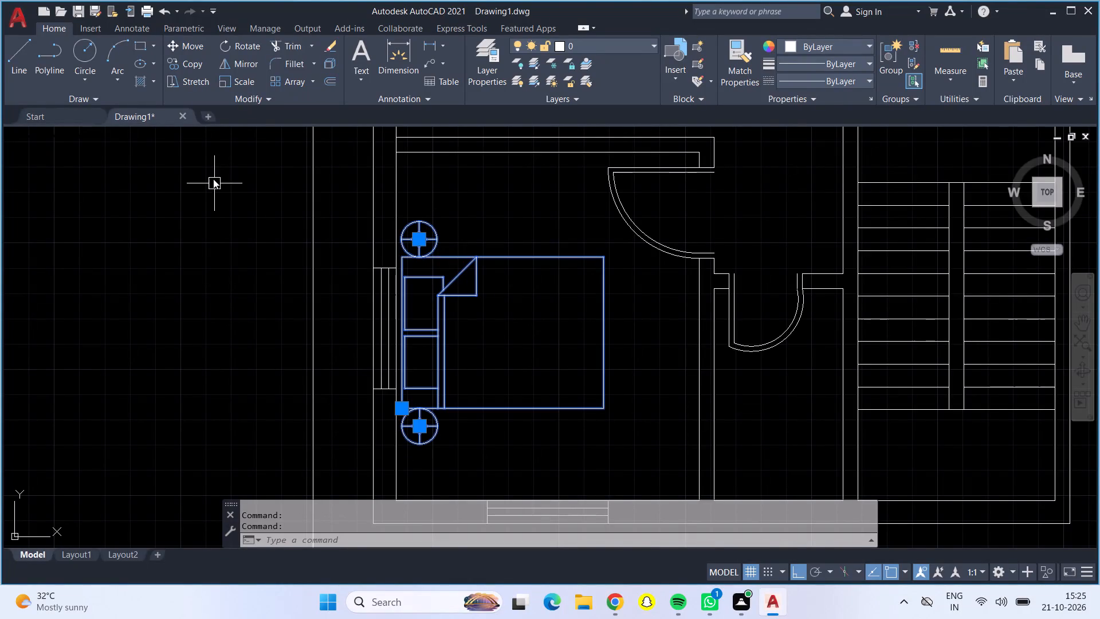
pyautogui.click(184, 44)
pyautogui.scroll(1, 400, 346)
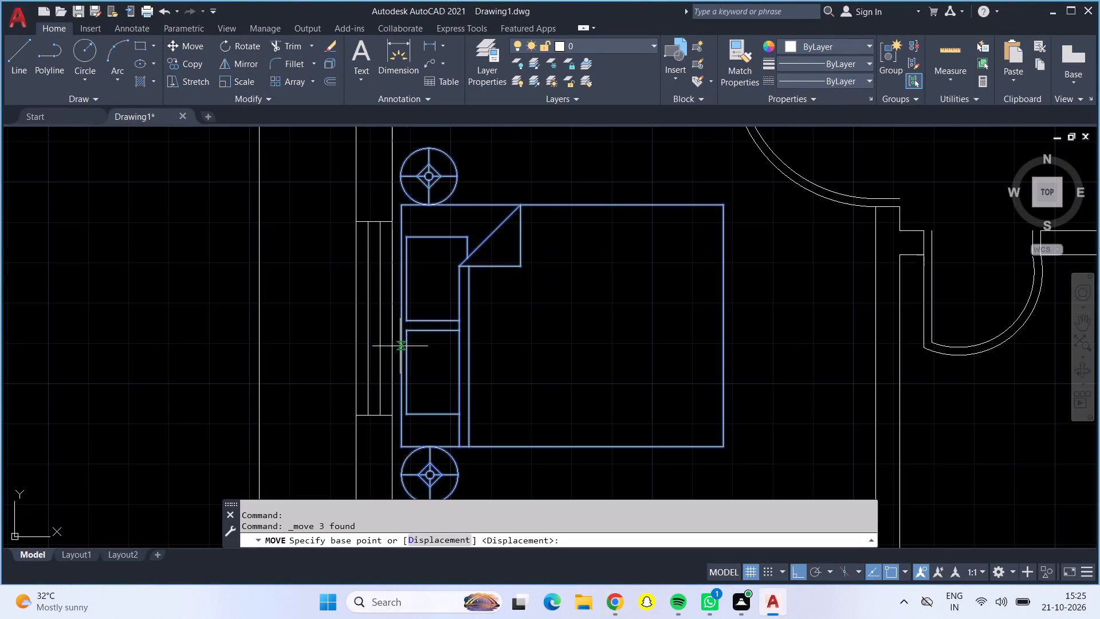
pyautogui.click(399, 330)
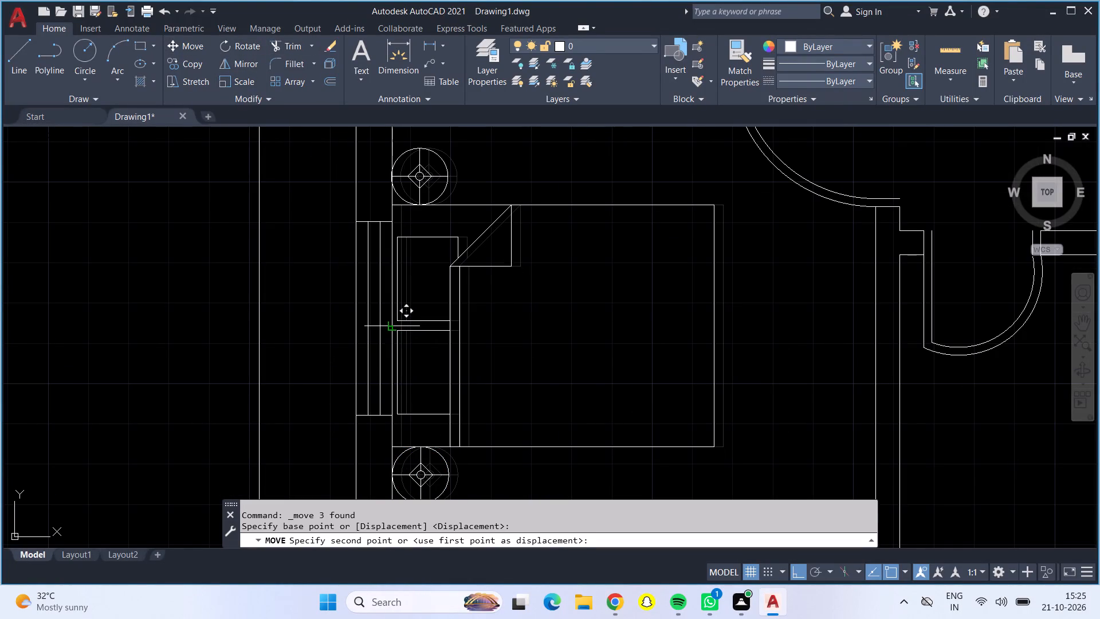
pyautogui.click(394, 327)
# Copy the loose toilet by its tank's back midpoint, with Ortho off, to the top walls of the two upper bathrooms.
pyautogui.scroll(-1, 394, 327)
pyautogui.scroll(-1, 454, 332)
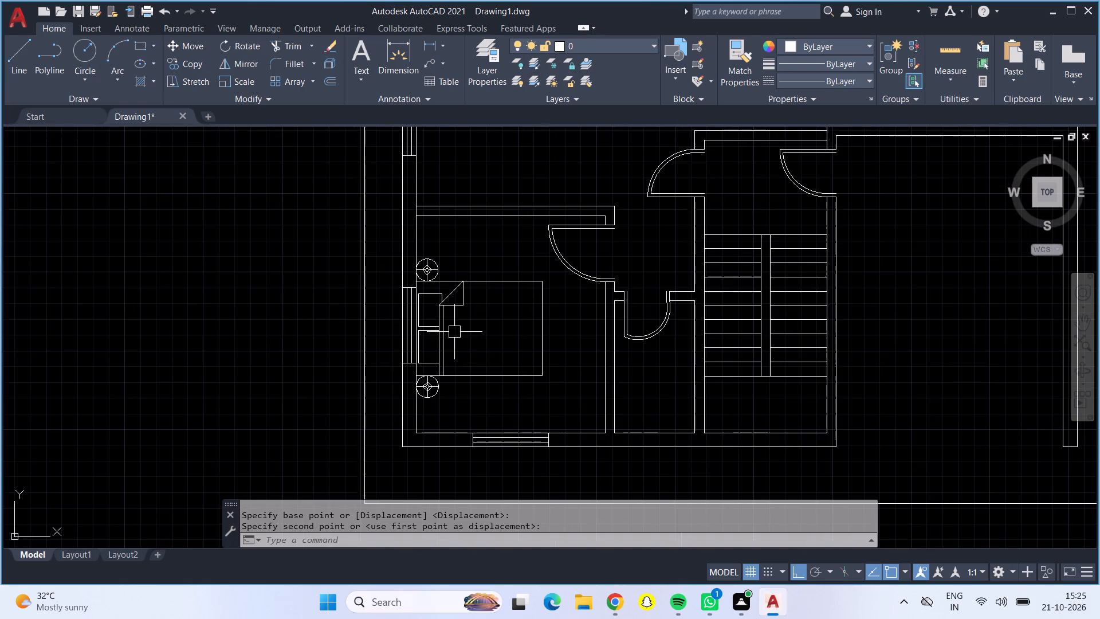
pyautogui.scroll(-1, 552, 393)
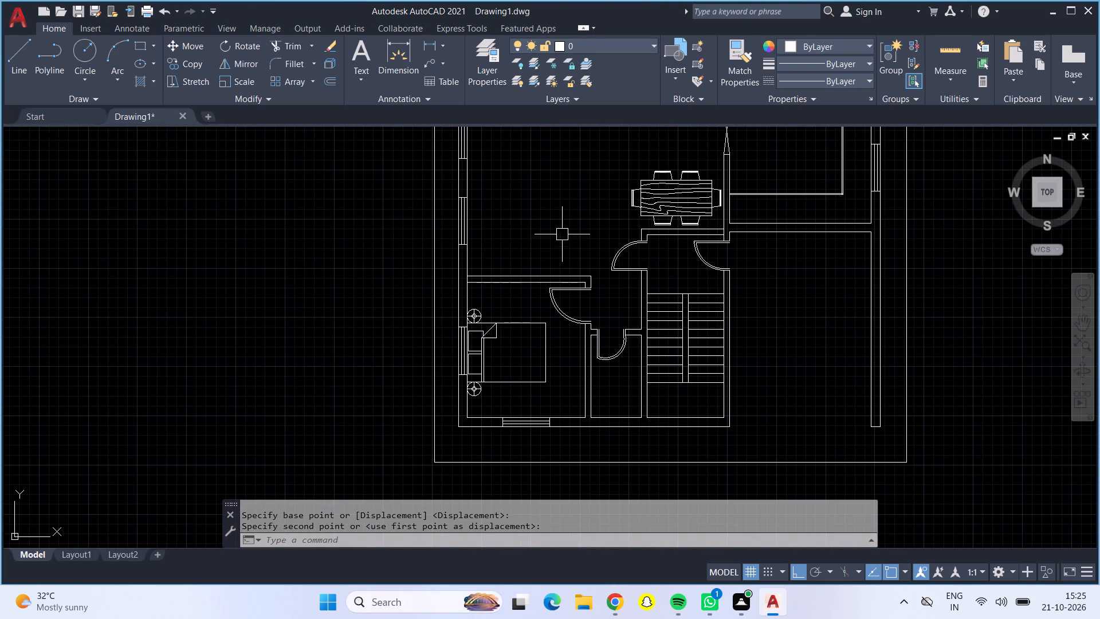
pyautogui.moveTo(555, 216); pyautogui.dragTo(546, 217, button='middle')
pyautogui.middleClick(574, 297)
pyautogui.scroll(-1, 558, 241)
pyautogui.moveTo(556, 238); pyautogui.dragTo(572, 263, button='middle')
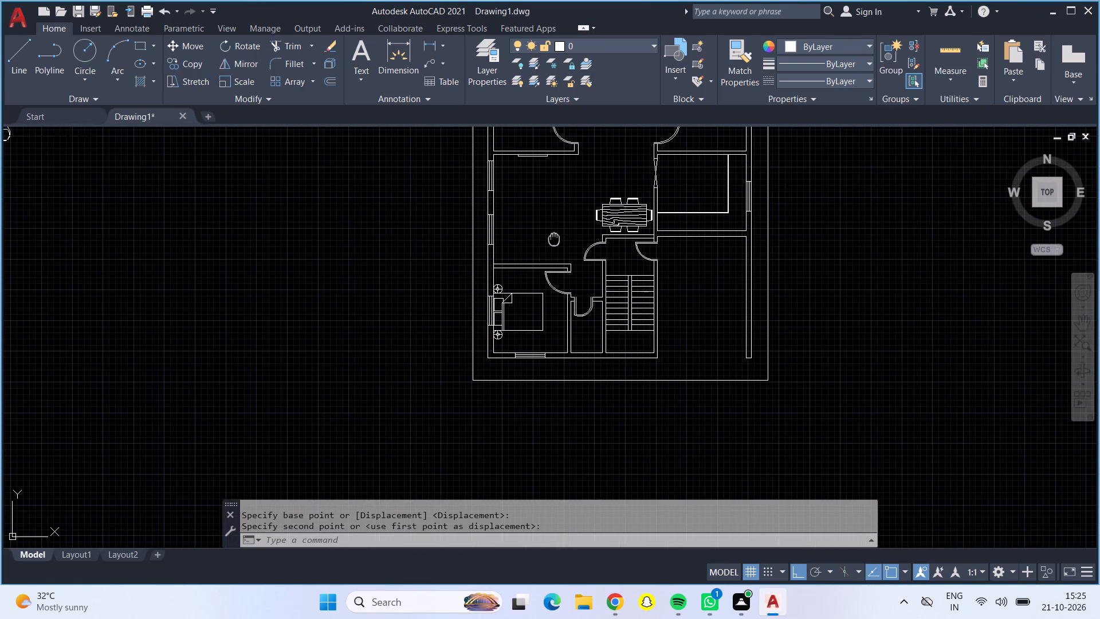
pyautogui.moveTo(572, 263); pyautogui.dragTo(591, 329, button='middle')
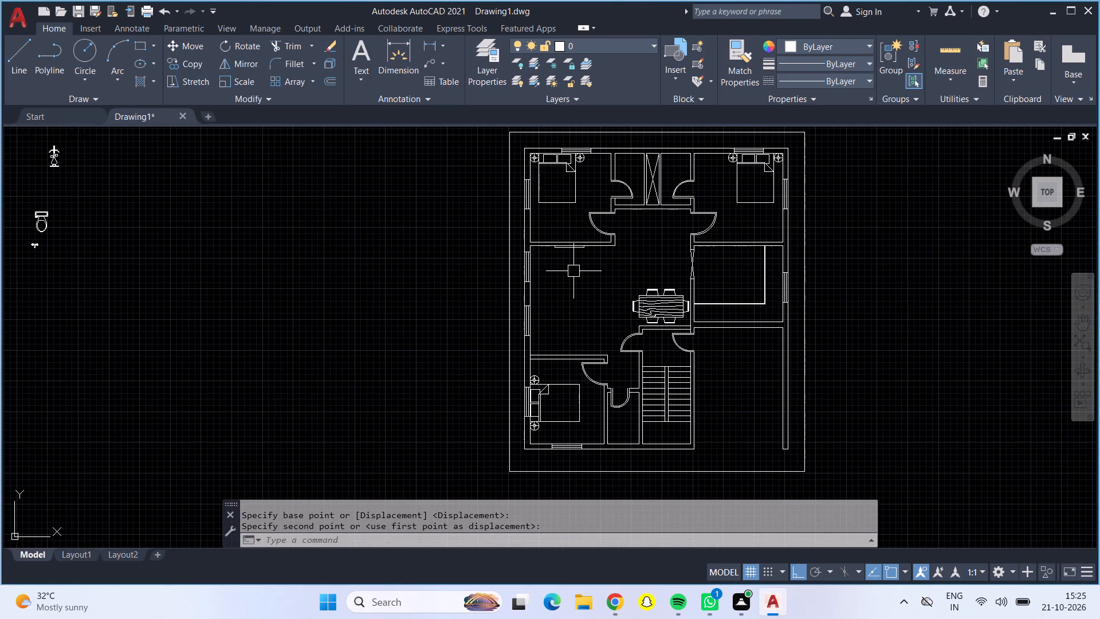
pyautogui.click(40, 222)
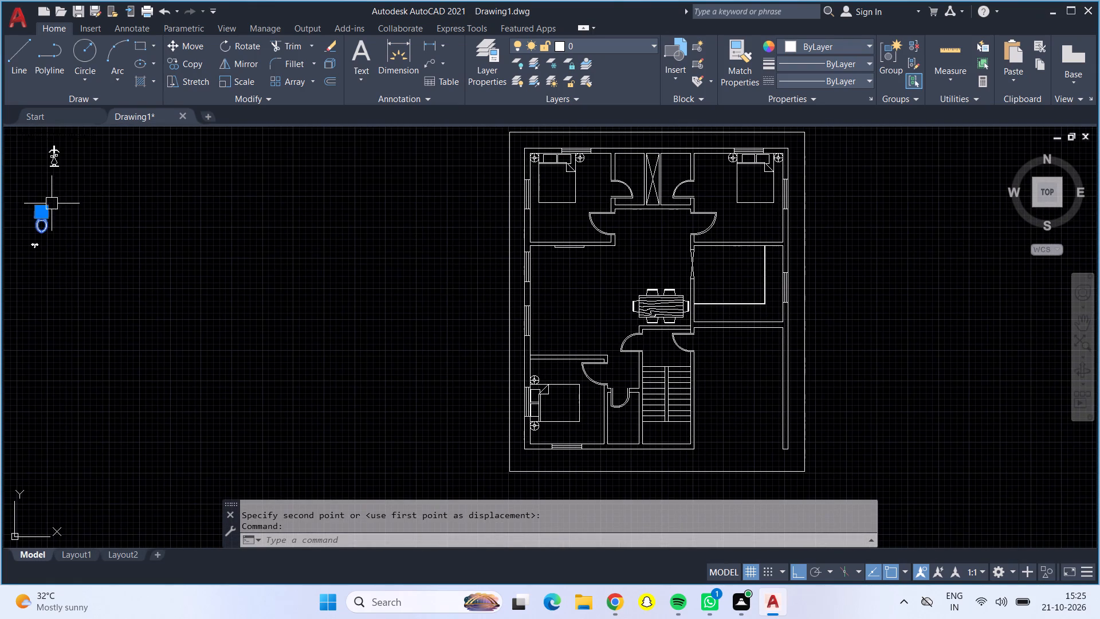
pyautogui.click(184, 62)
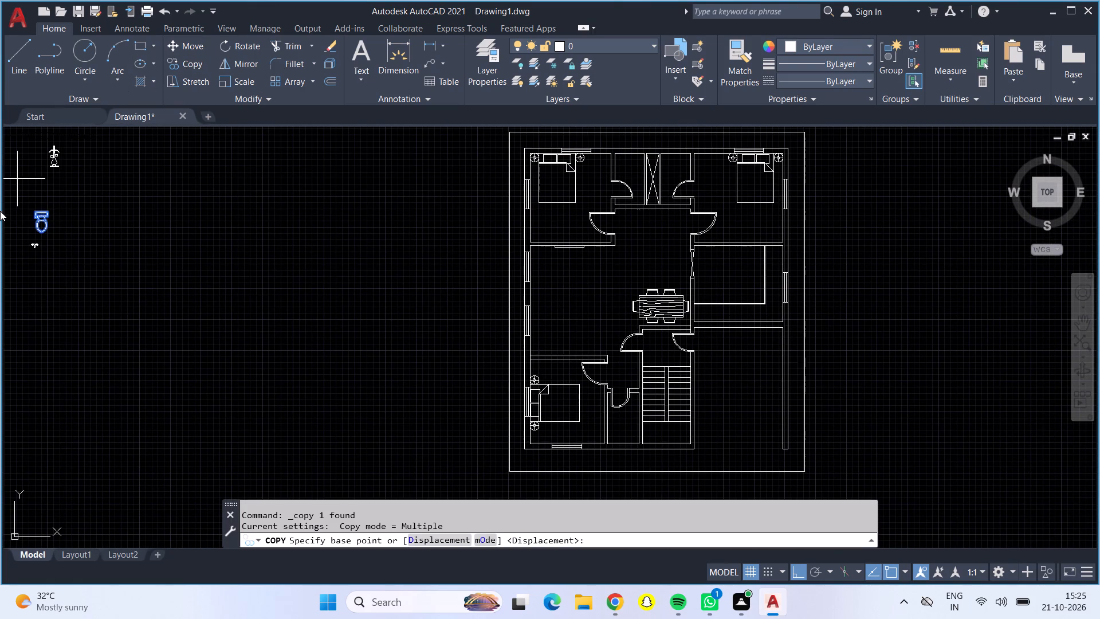
pyautogui.click(40, 208)
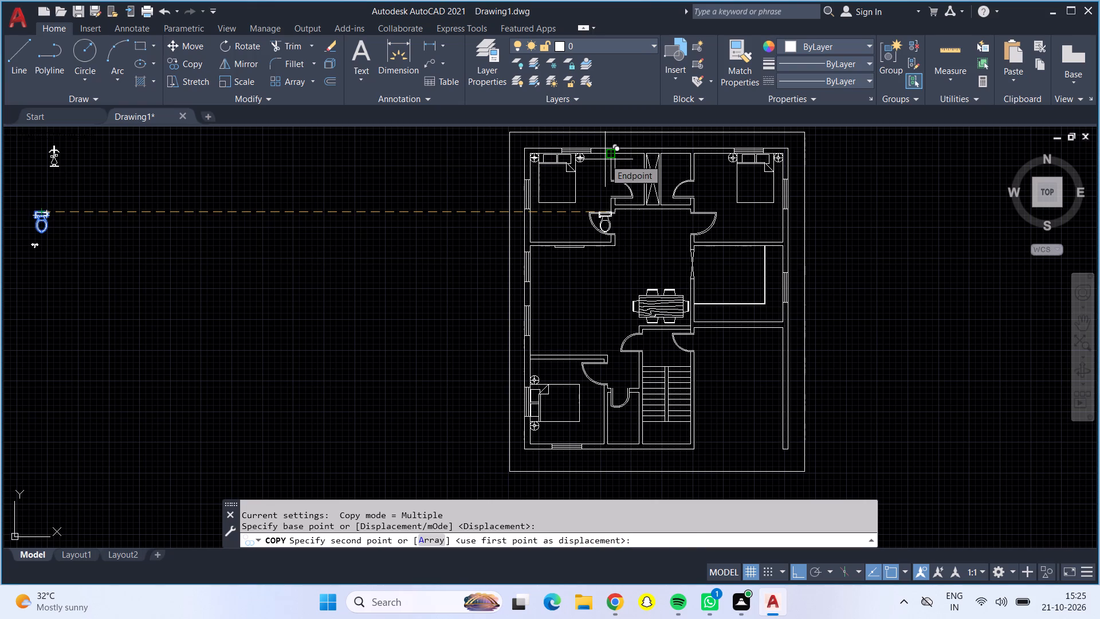
pyautogui.press('F8')
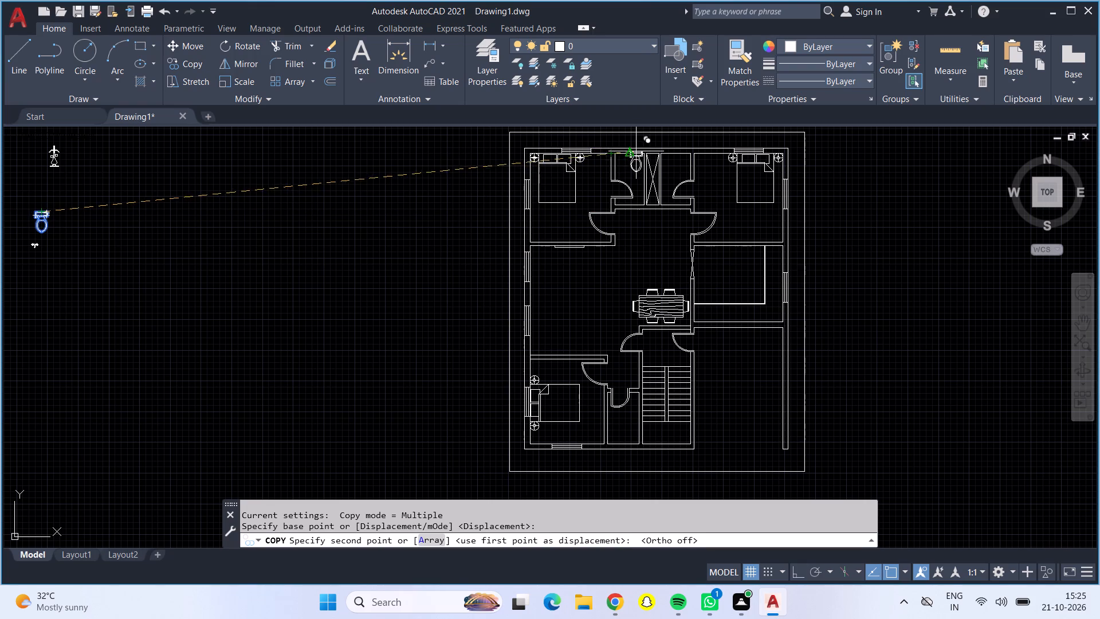
pyautogui.scroll(3, 636, 151)
pyautogui.scroll(1, 1099, 618)
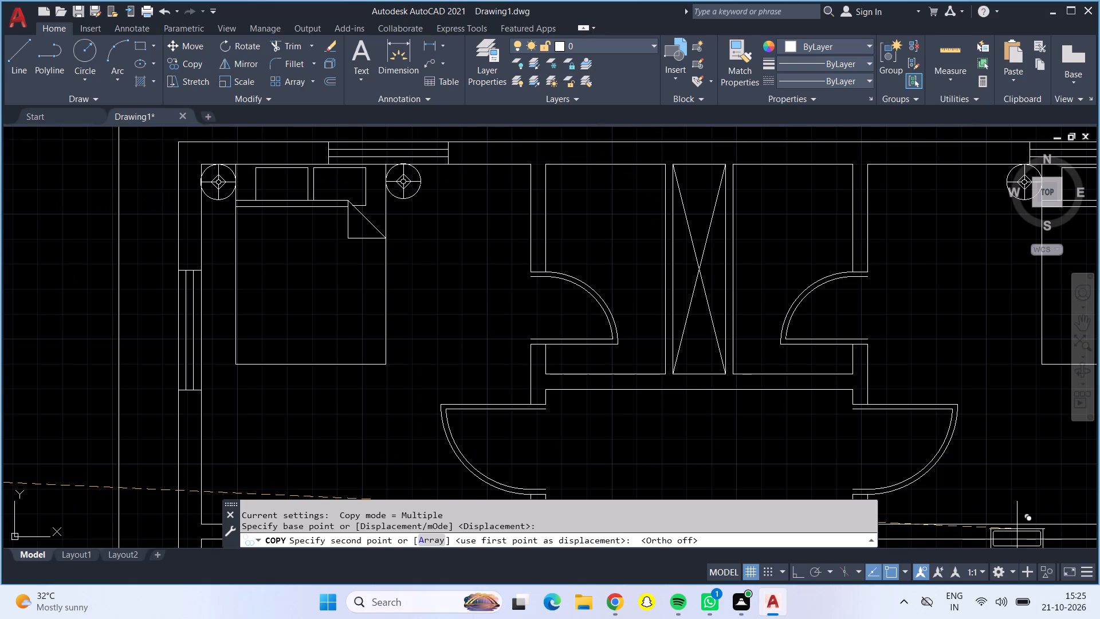
pyautogui.scroll(1, 588, 170)
pyautogui.click(596, 159)
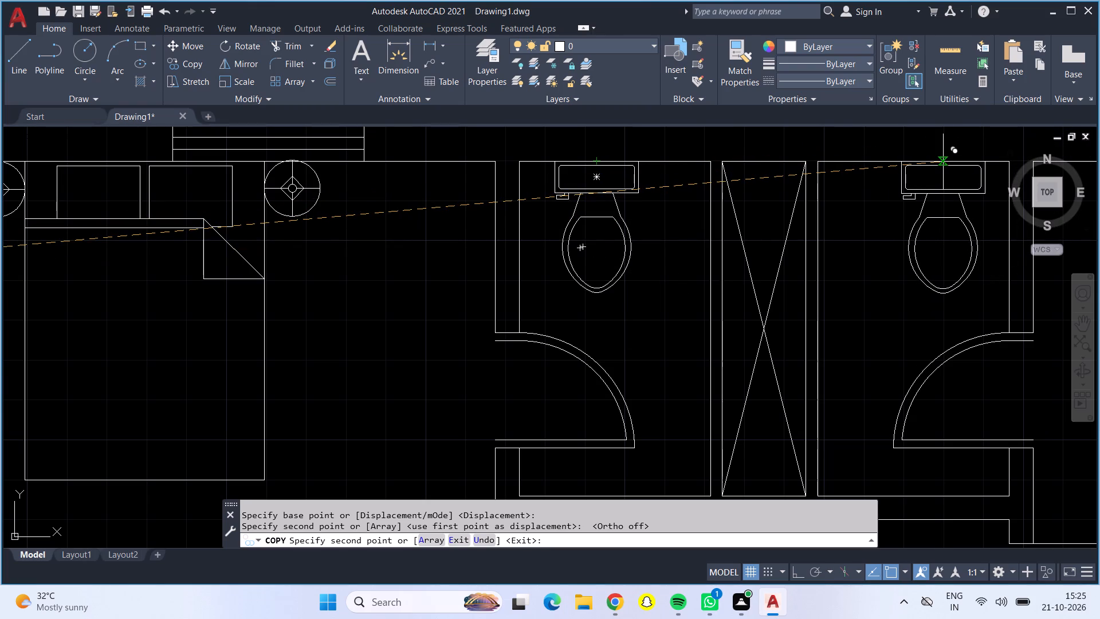
pyautogui.click(941, 162)
# Place a third toilet copy inside the small lower bathroom between the lower-left bedroom and the staircase, and finish copying.
pyautogui.scroll(-2, 945, 179)
pyautogui.scroll(-2, 926, 312)
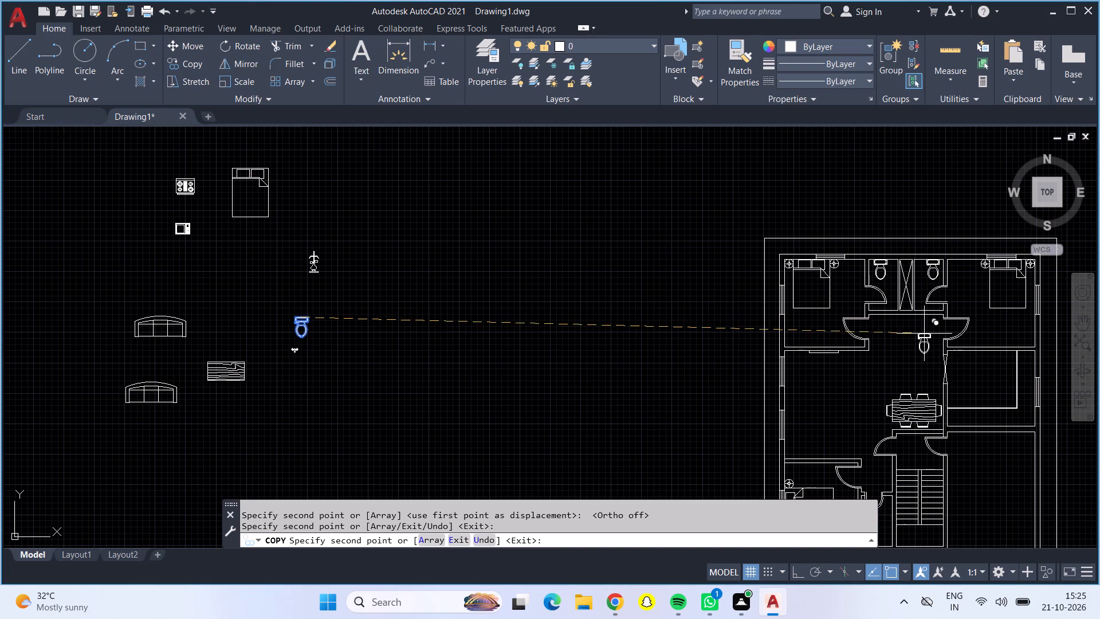
pyautogui.moveTo(878, 372); pyautogui.dragTo(876, 370, button='middle')
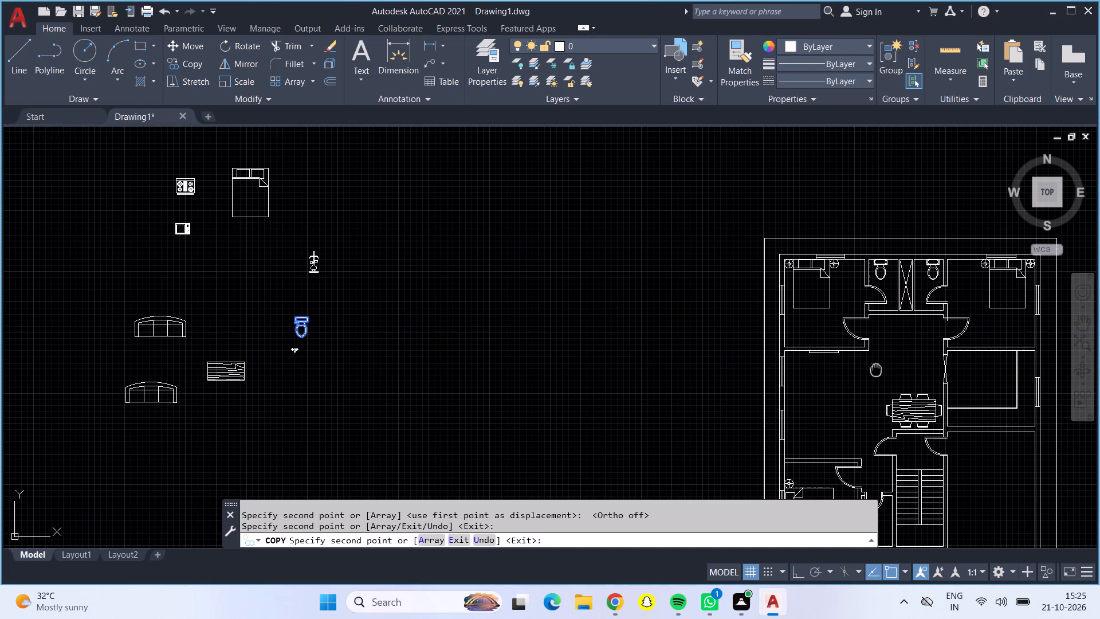
pyautogui.moveTo(876, 370); pyautogui.dragTo(847, 267, button='middle')
pyautogui.scroll(-1, 861, 338)
pyautogui.scroll(4, 850, 374)
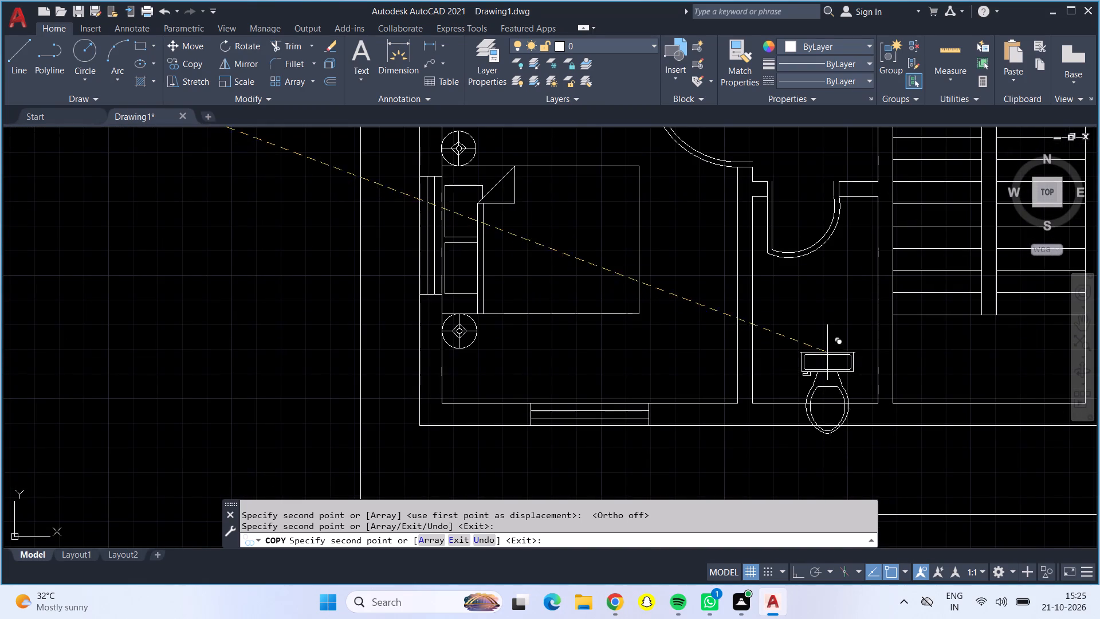
pyautogui.scroll(1, 831, 332)
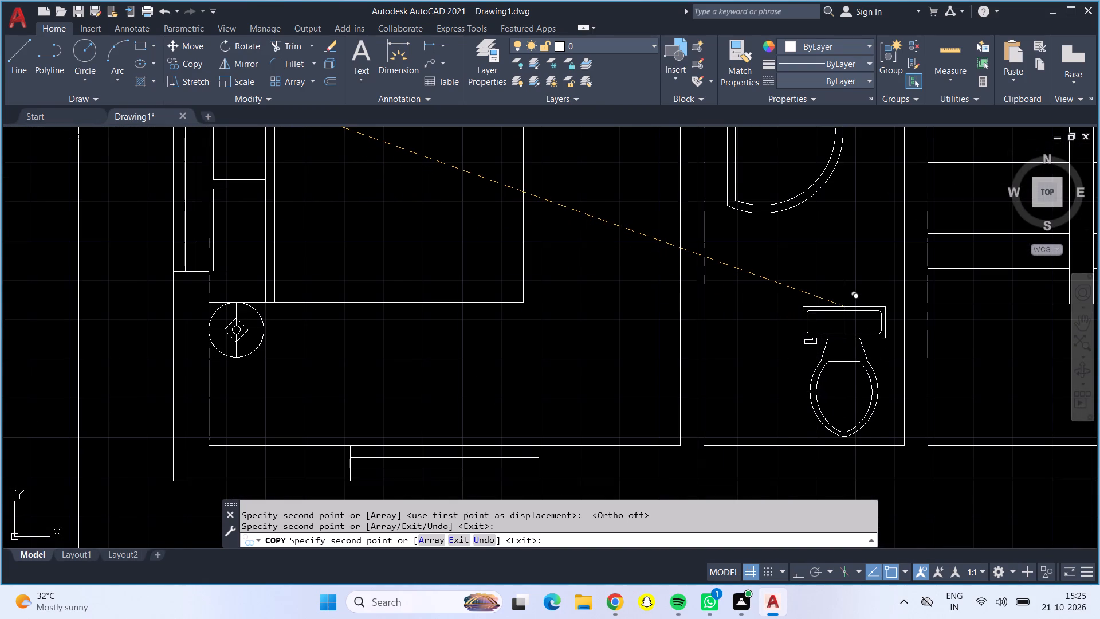
pyautogui.click(844, 307)
pyautogui.press('Return')
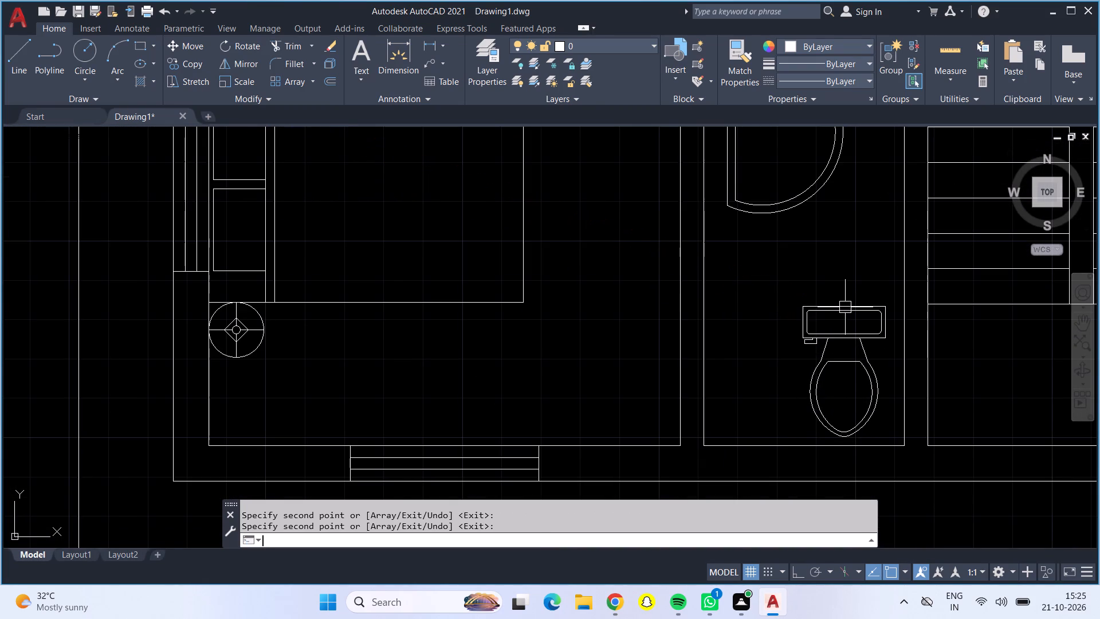
# Rotate the lower bathroom's toilet 90° clockwise about its tank's upper-left corner, with Ortho on.
pyautogui.click(845, 307)
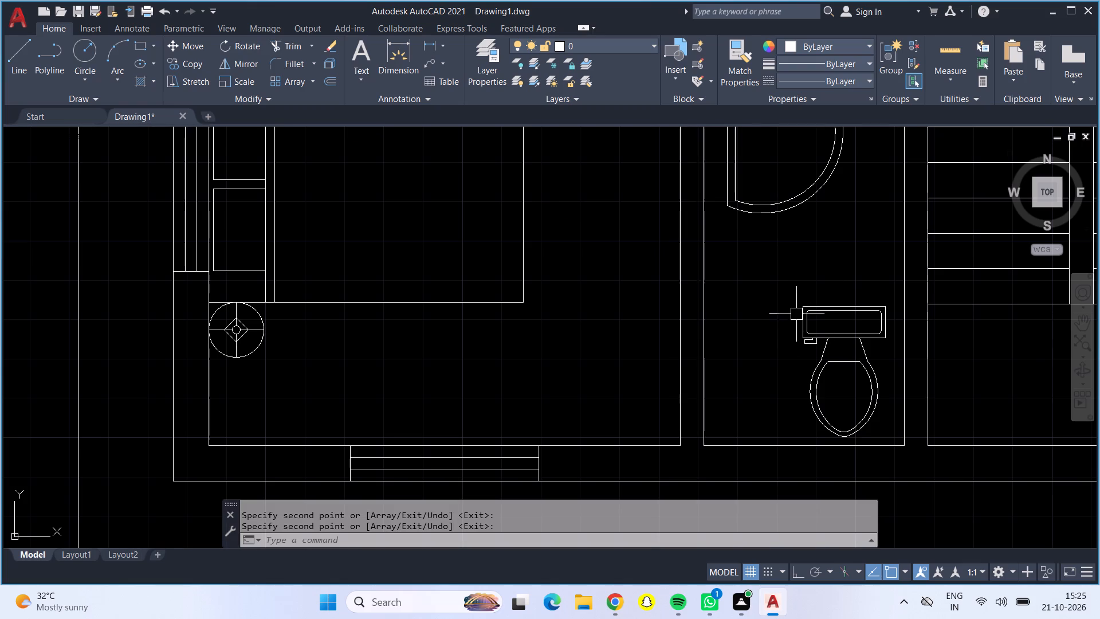
pyautogui.click(807, 333)
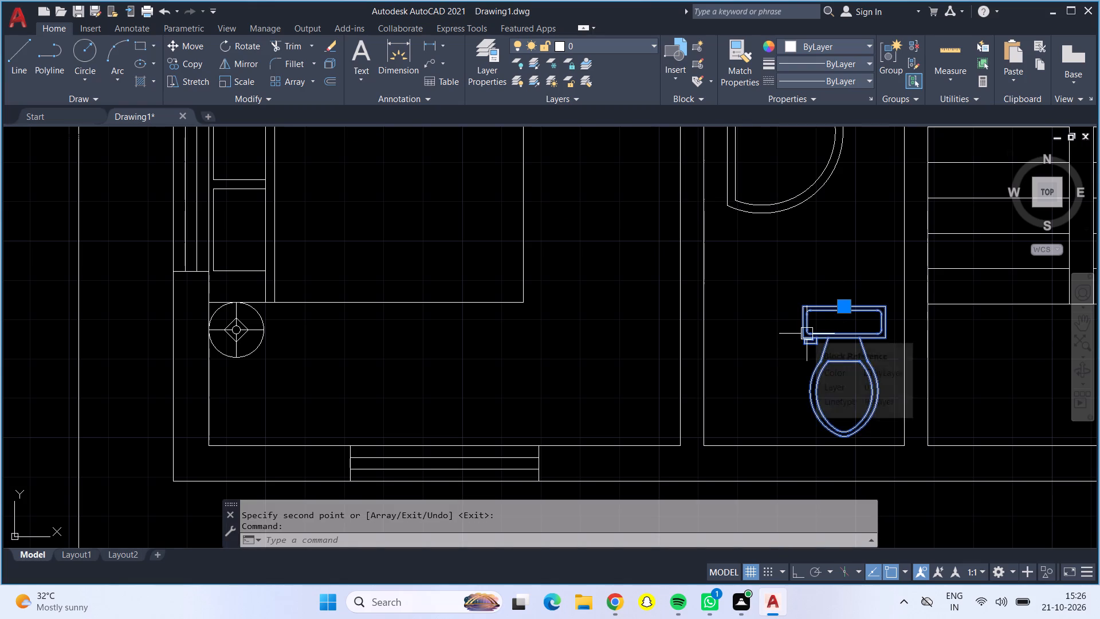
pyautogui.press('F8')
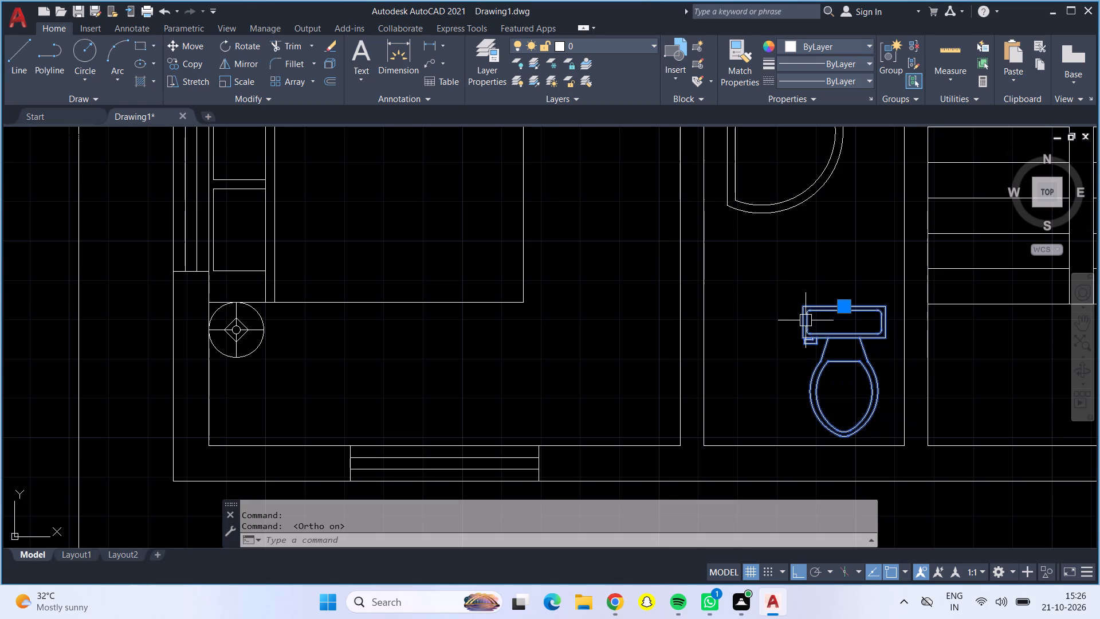
pyautogui.click(234, 36)
pyautogui.click(234, 47)
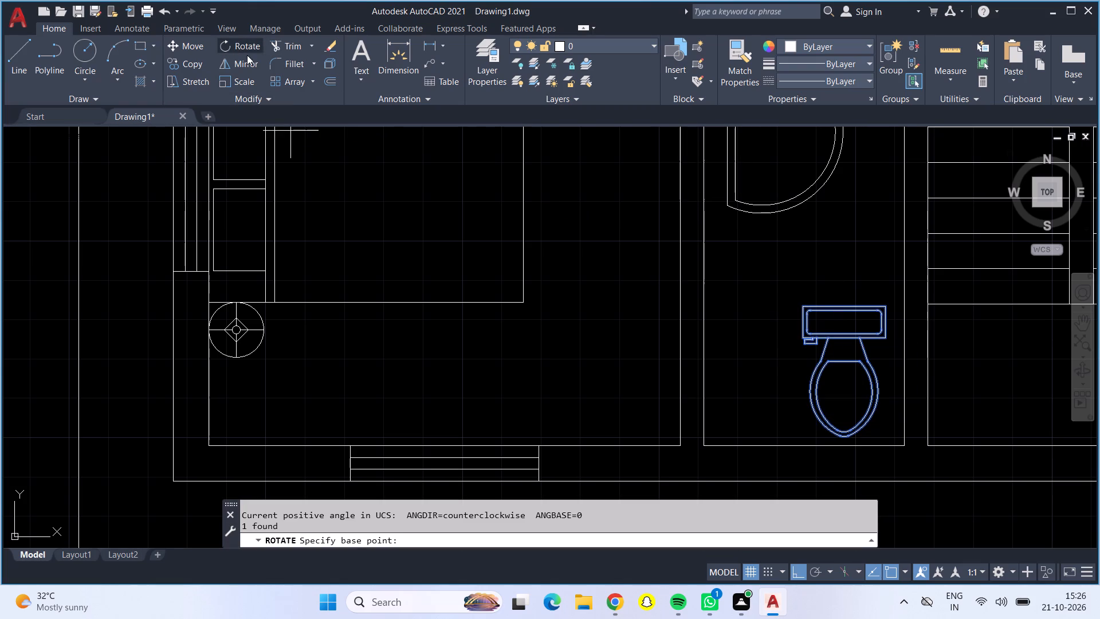
pyautogui.click(806, 309)
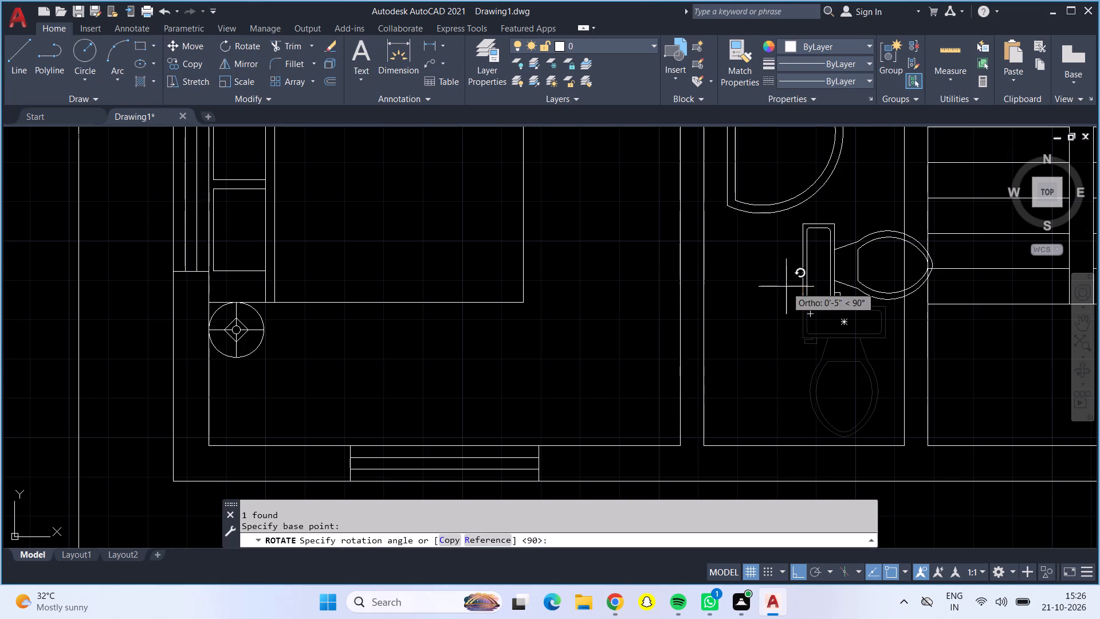
pyautogui.click(753, 401)
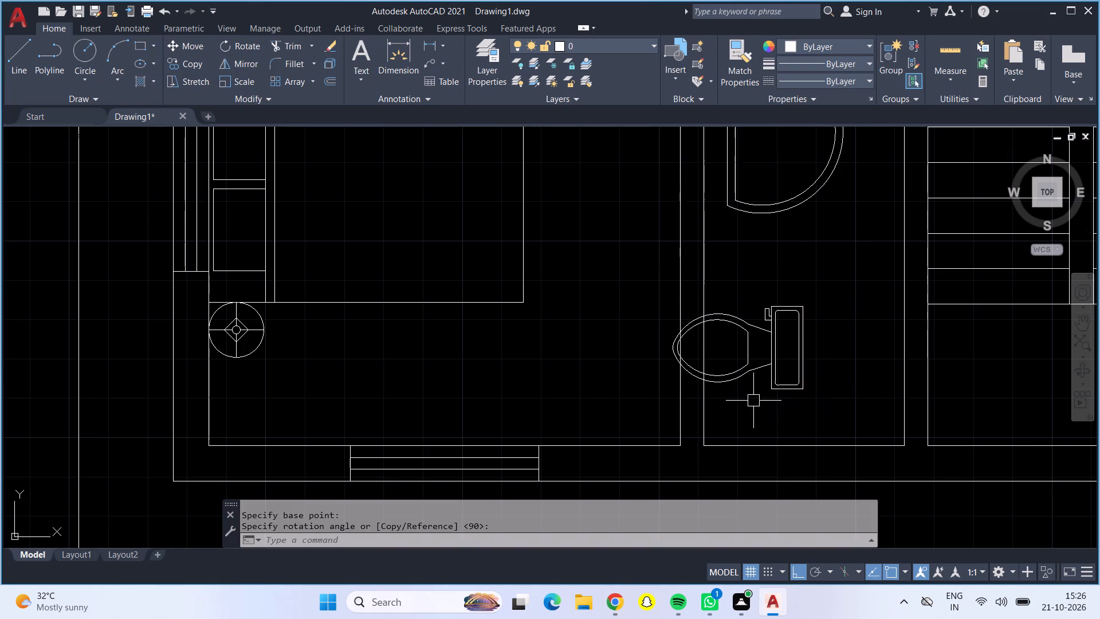
# Move the rotated toilet so its tank backs onto the lower bathroom's right wall, with a small gap above the bottom wall.
pyautogui.click(769, 348)
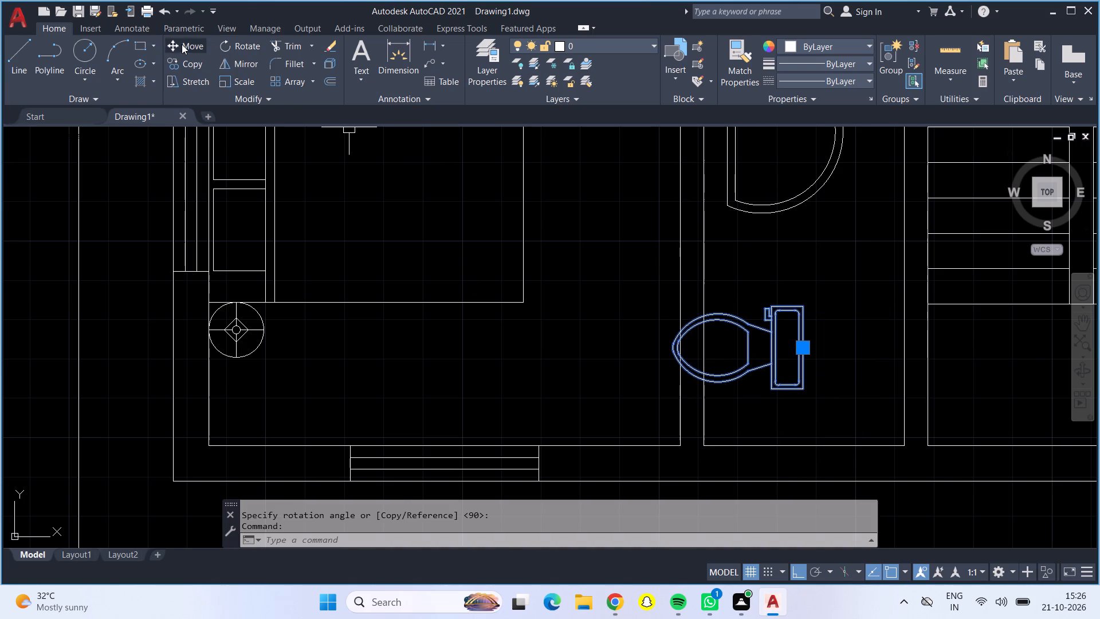
pyautogui.click(174, 45)
pyautogui.click(803, 347)
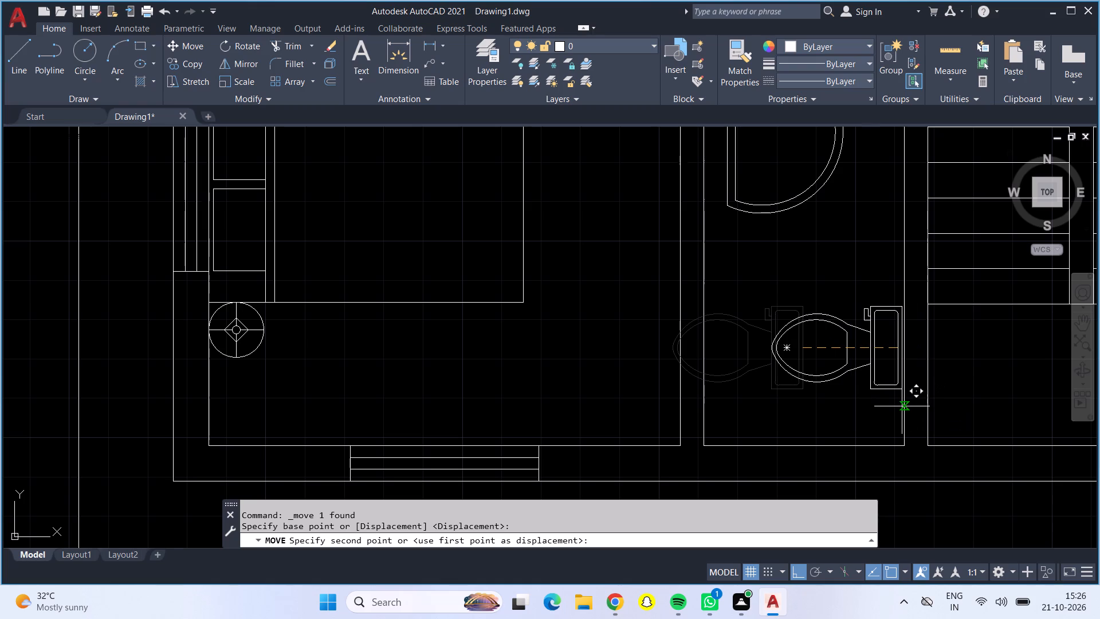
pyautogui.click(902, 406)
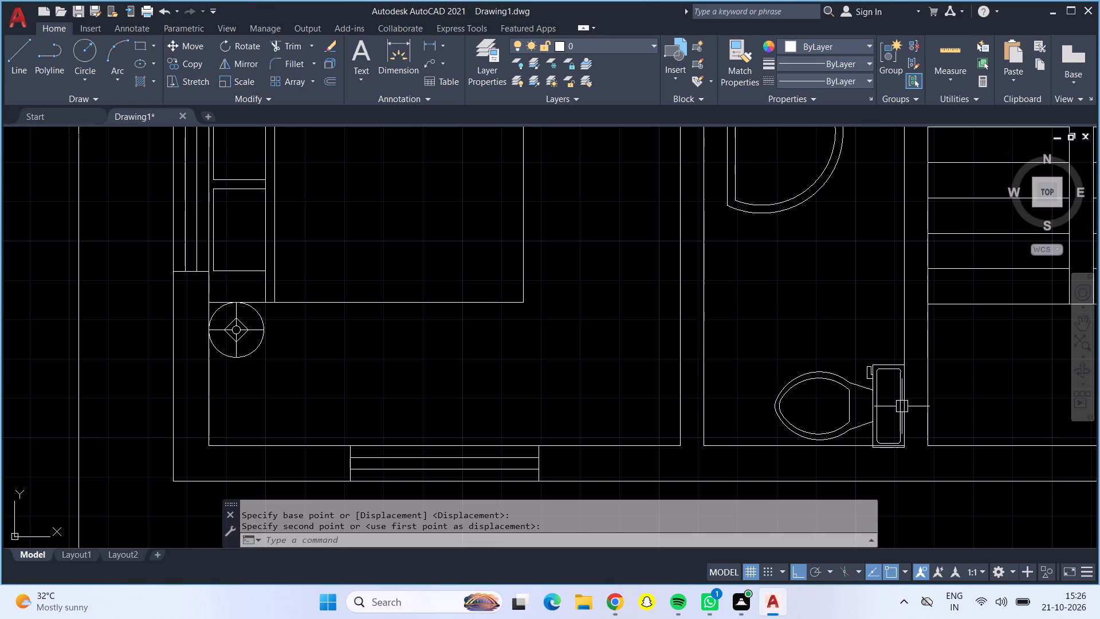
pyautogui.click(875, 365)
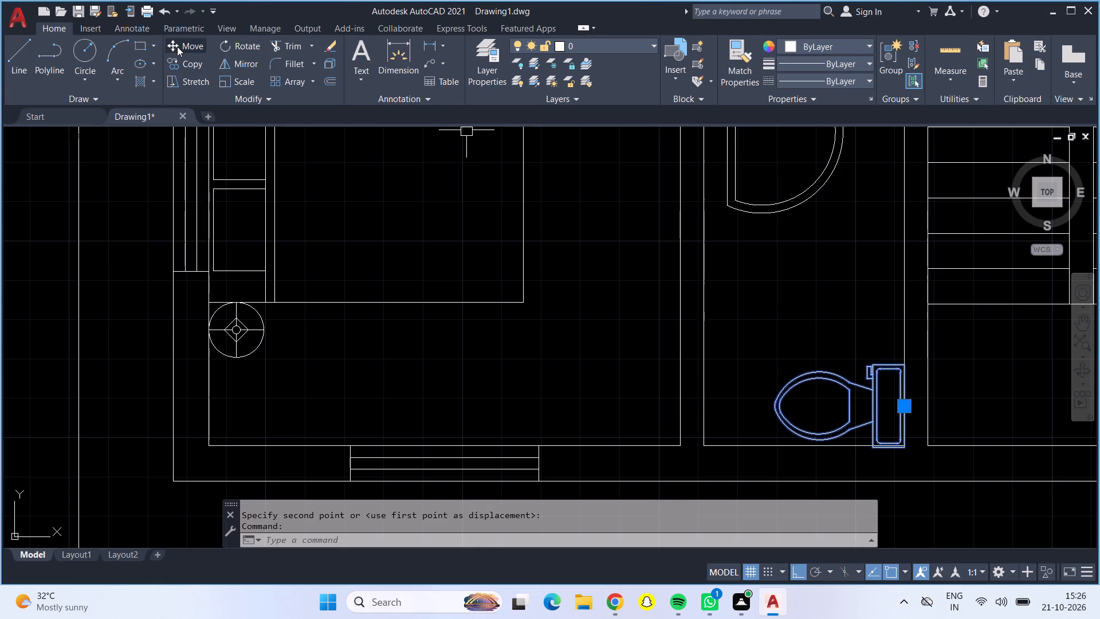
pyautogui.click(177, 46)
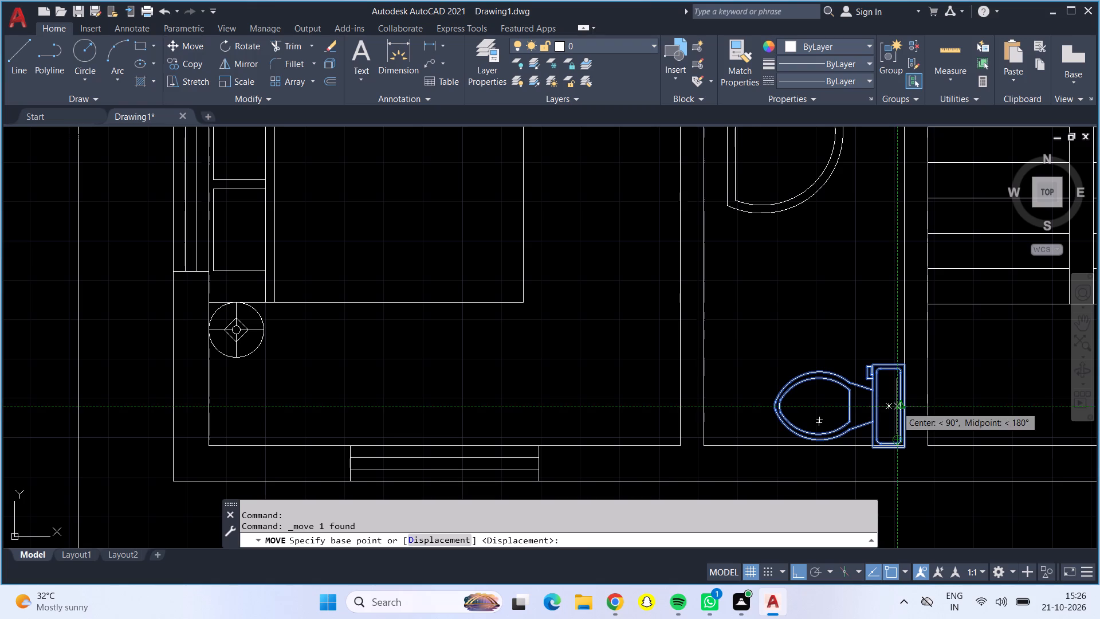
pyautogui.click(903, 403)
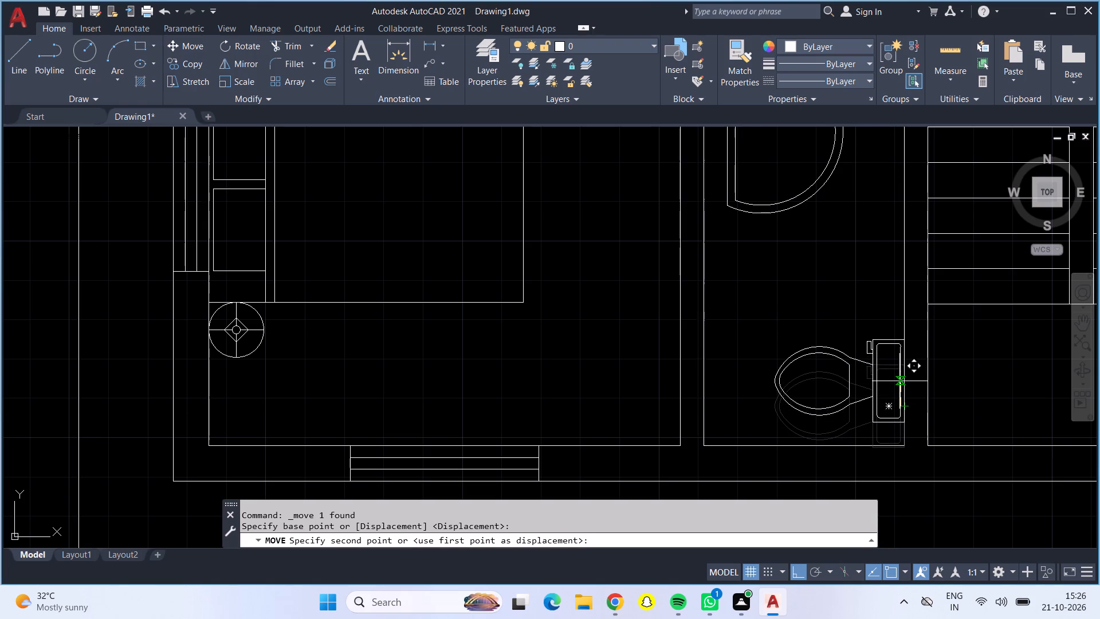
pyautogui.click(899, 380)
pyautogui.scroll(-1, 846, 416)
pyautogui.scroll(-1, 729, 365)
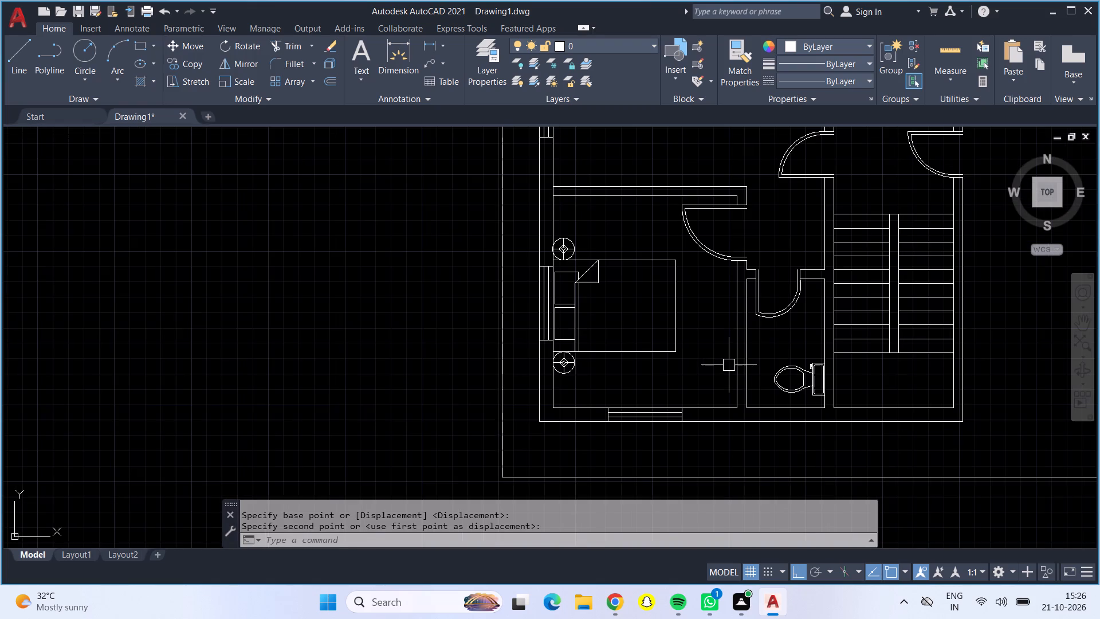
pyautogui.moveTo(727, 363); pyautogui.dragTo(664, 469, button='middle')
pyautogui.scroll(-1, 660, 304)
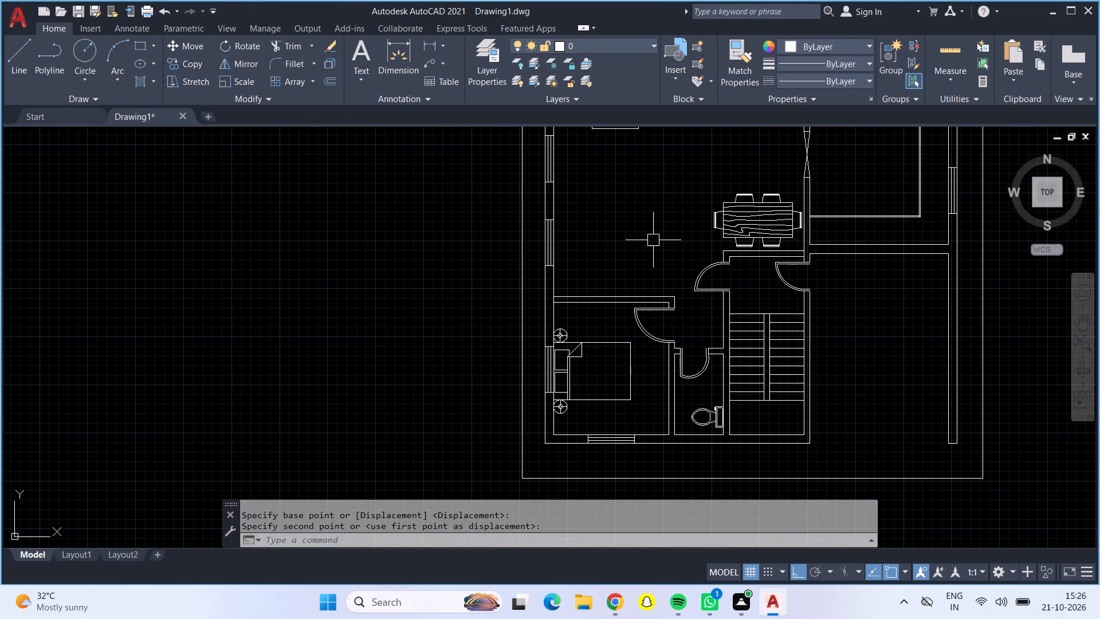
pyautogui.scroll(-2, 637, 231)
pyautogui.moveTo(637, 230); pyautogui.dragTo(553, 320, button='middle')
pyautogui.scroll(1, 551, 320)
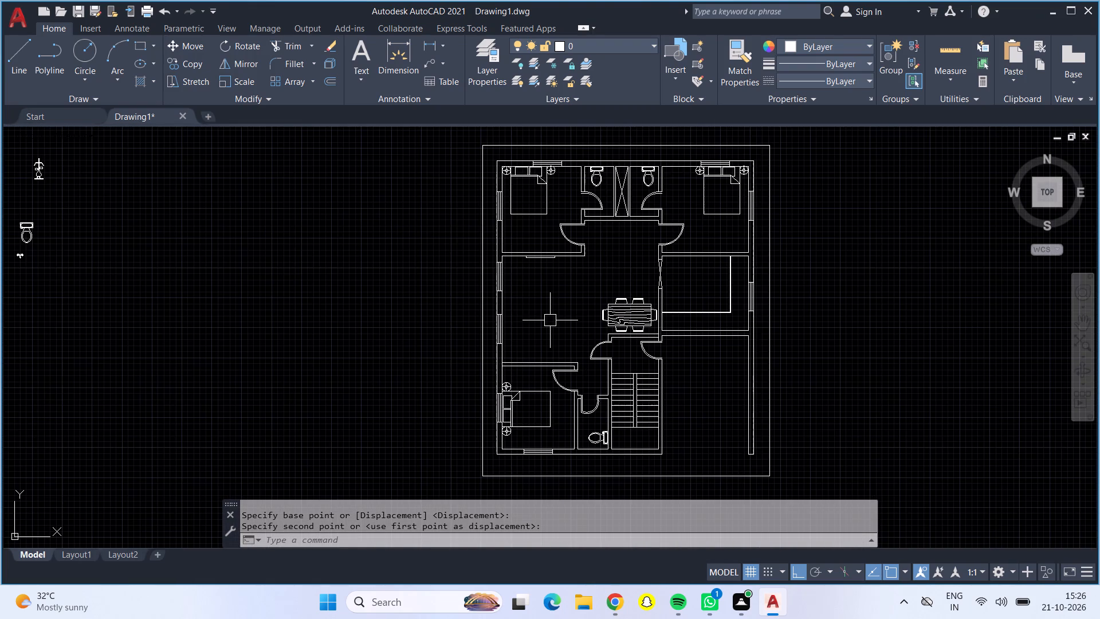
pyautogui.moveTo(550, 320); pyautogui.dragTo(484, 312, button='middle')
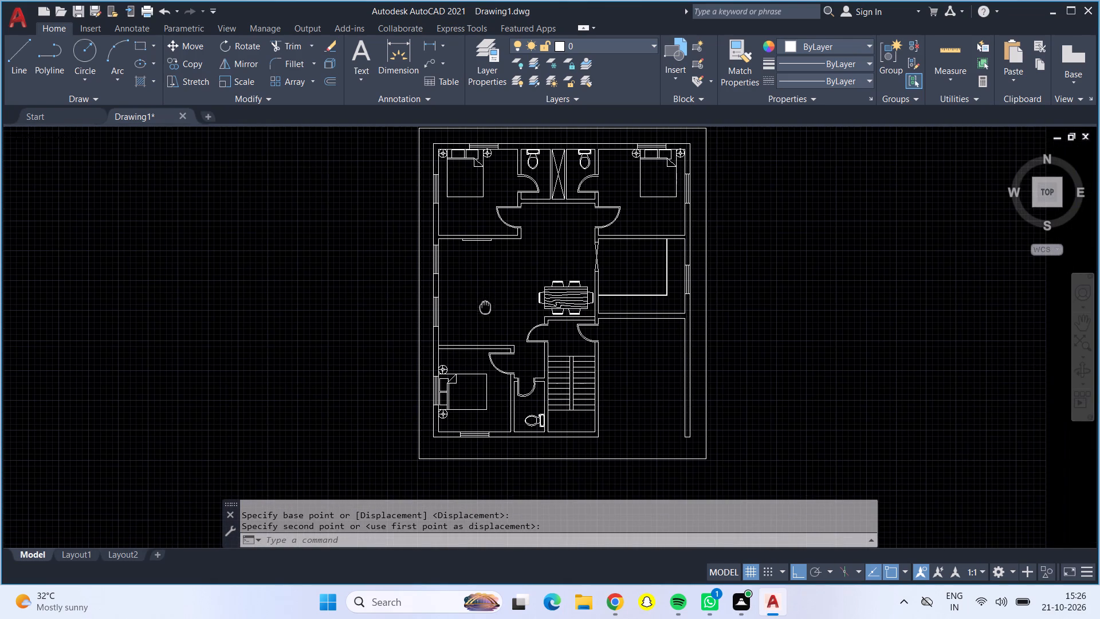
# Copy the loose two-handle tap beside the loose toilet into the upper-left bathroom, between its door and right wall, with Ortho off.
pyautogui.moveTo(484, 312); pyautogui.dragTo(479, 331, button='middle')
pyautogui.moveTo(195, 272); pyautogui.dragTo(296, 291, button='middle')
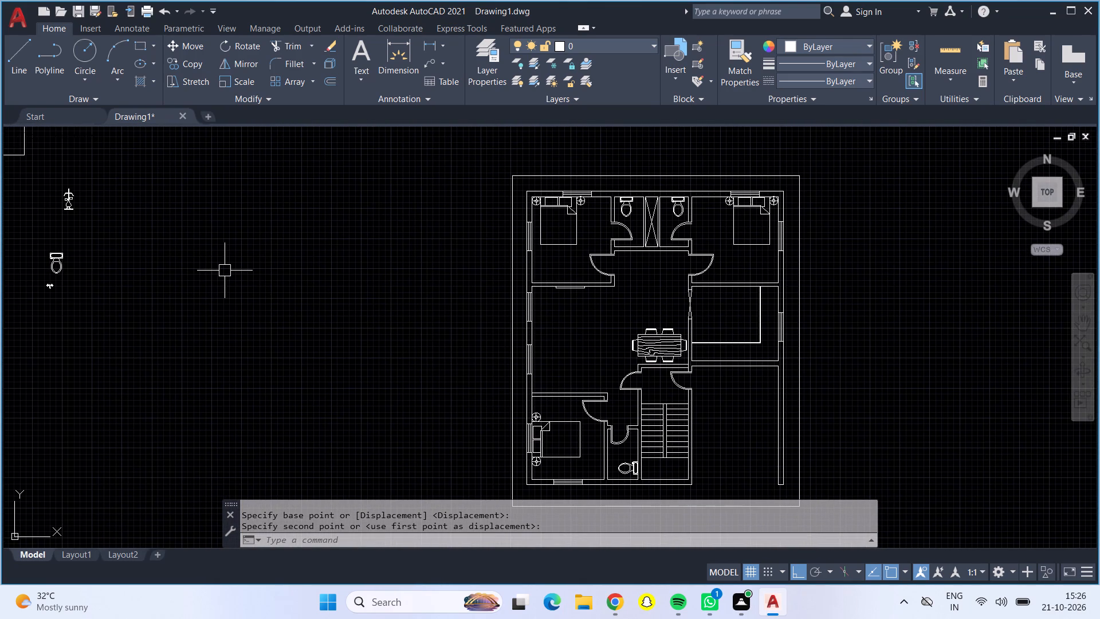
pyautogui.click(50, 286)
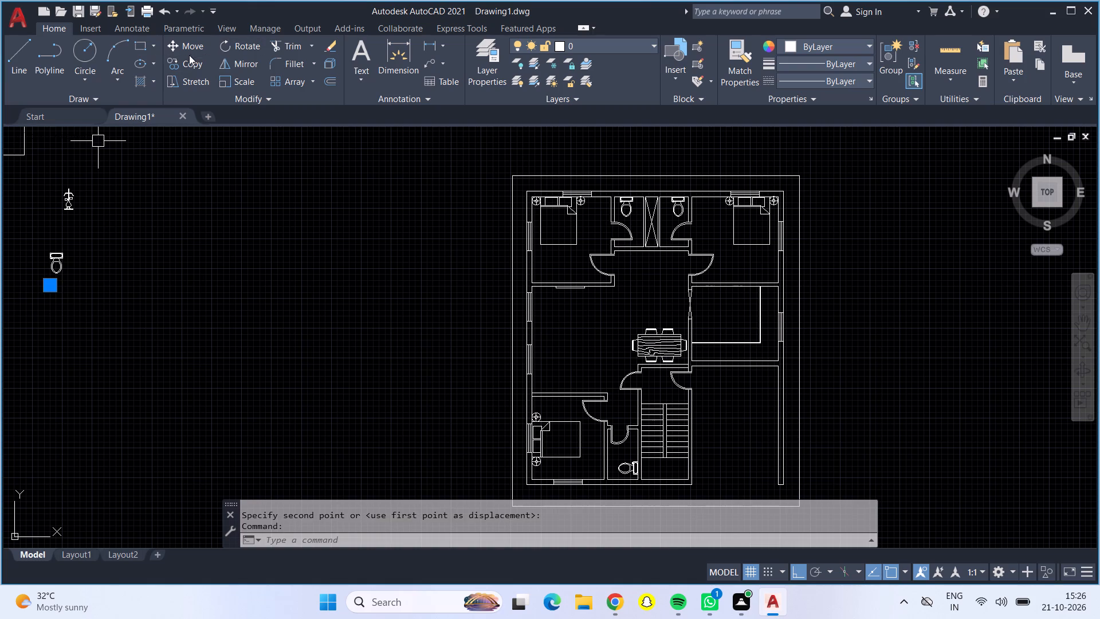
pyautogui.click(187, 62)
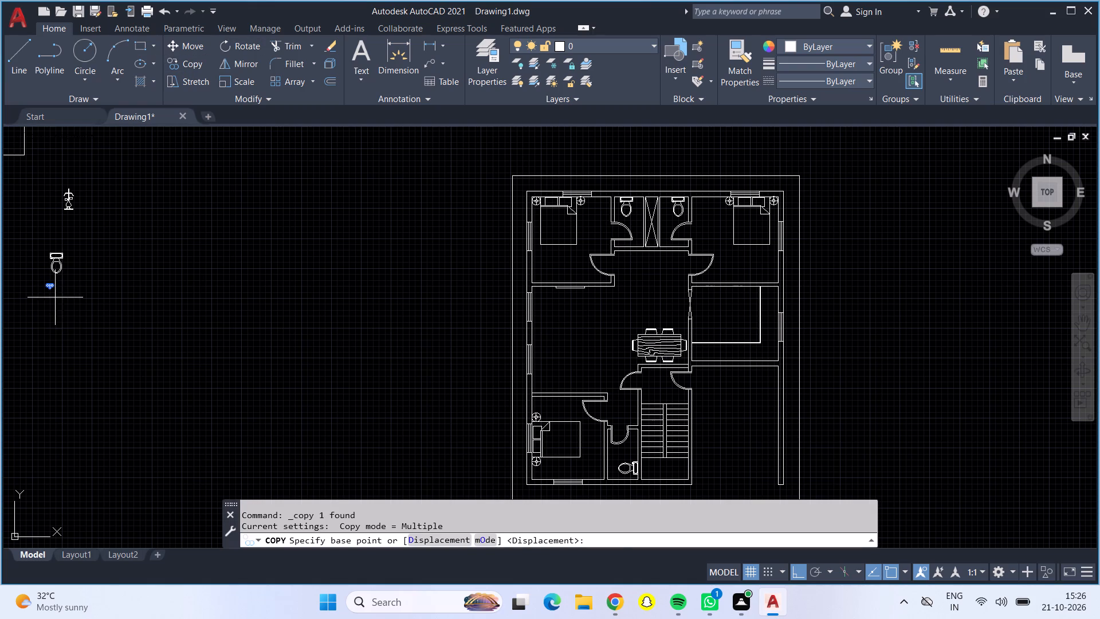
pyautogui.moveTo(51, 283); pyautogui.dragTo(64, 284)
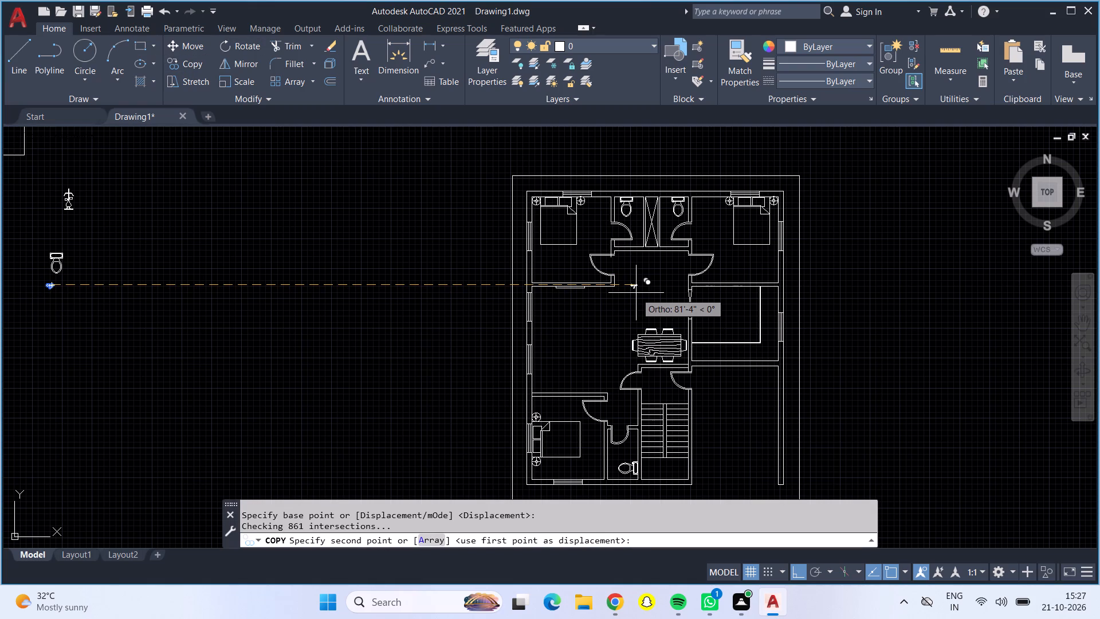
pyautogui.press('F8')
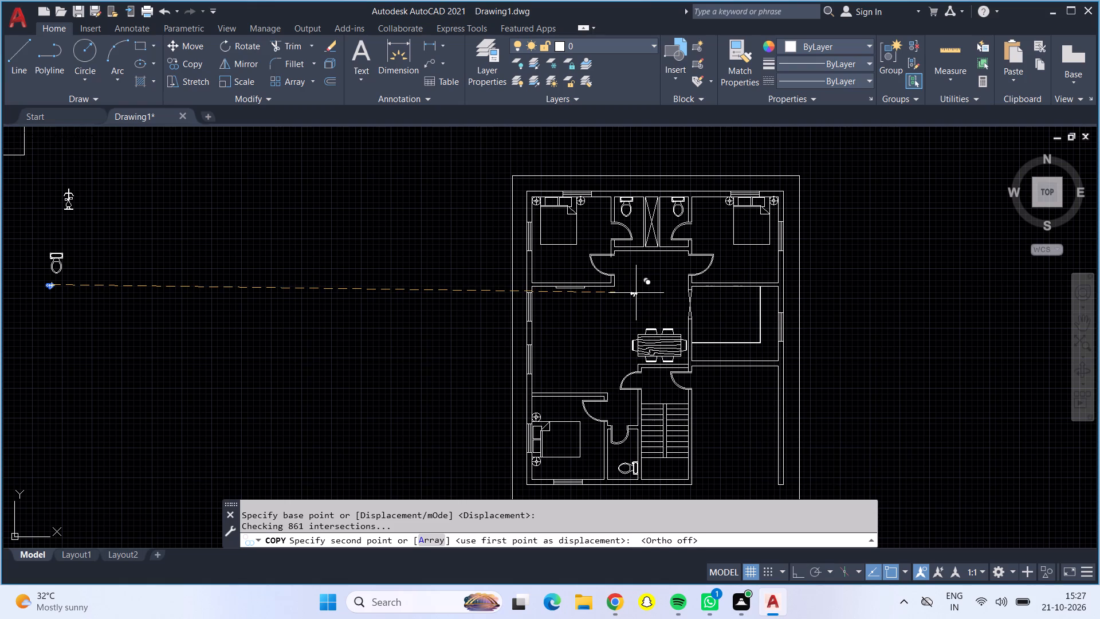
pyautogui.scroll(3, 639, 227)
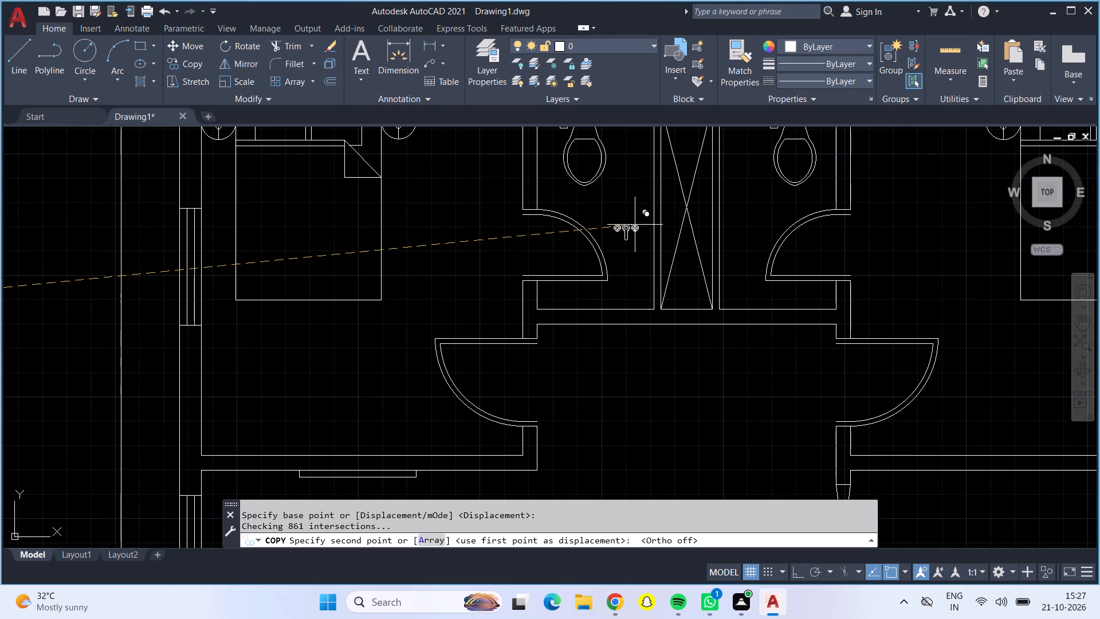
pyautogui.scroll(1, 659, 207)
pyautogui.moveTo(635, 205); pyautogui.dragTo(633, 289, button='middle')
pyautogui.scroll(1, 633, 291)
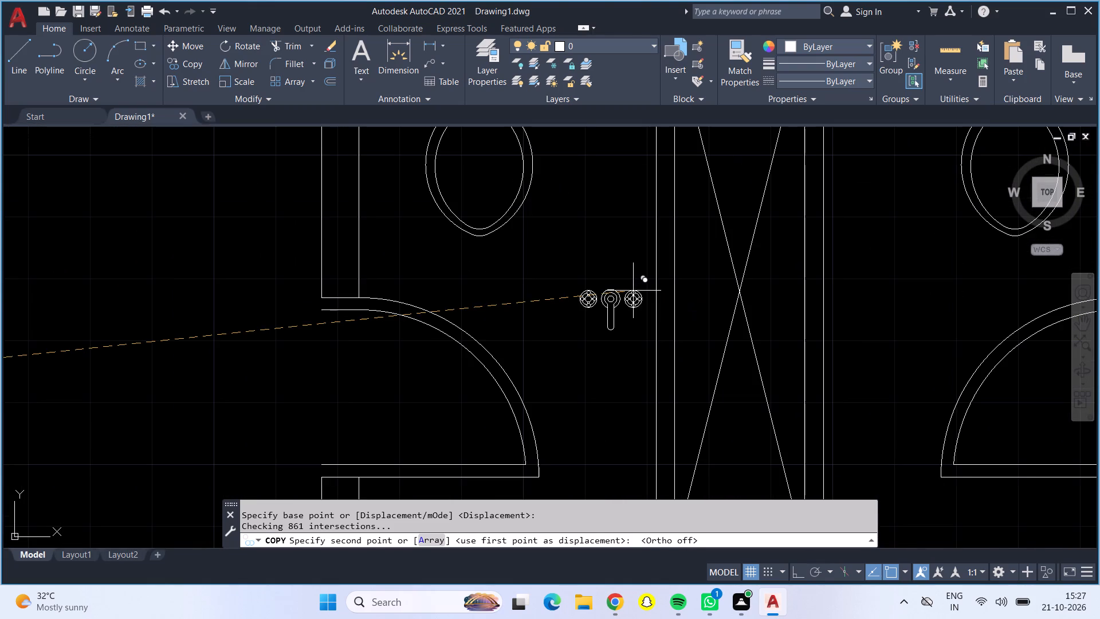
pyautogui.click(638, 289)
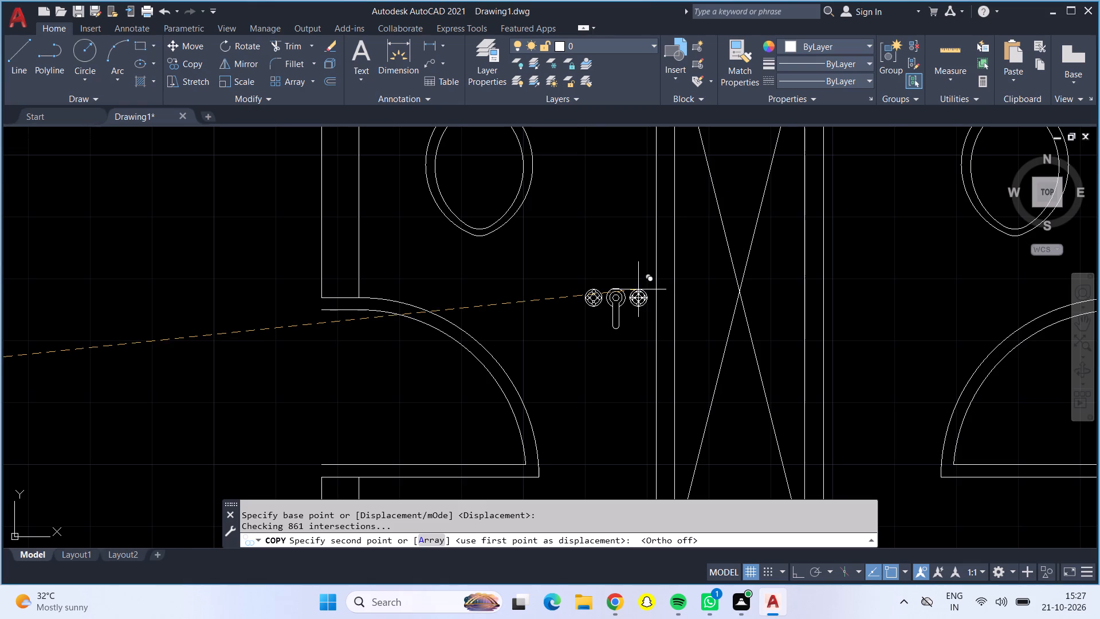
pyautogui.press('Return')
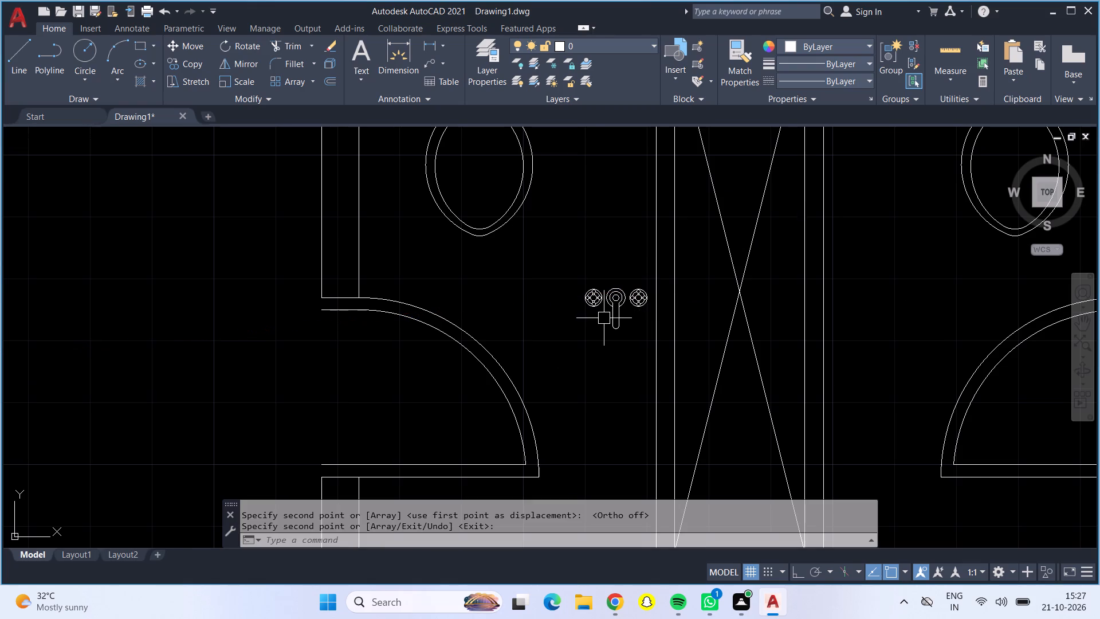
# Rotate the copied tap 90° counterclockwise about its spout's end, with Ortho on.
pyautogui.click(600, 300)
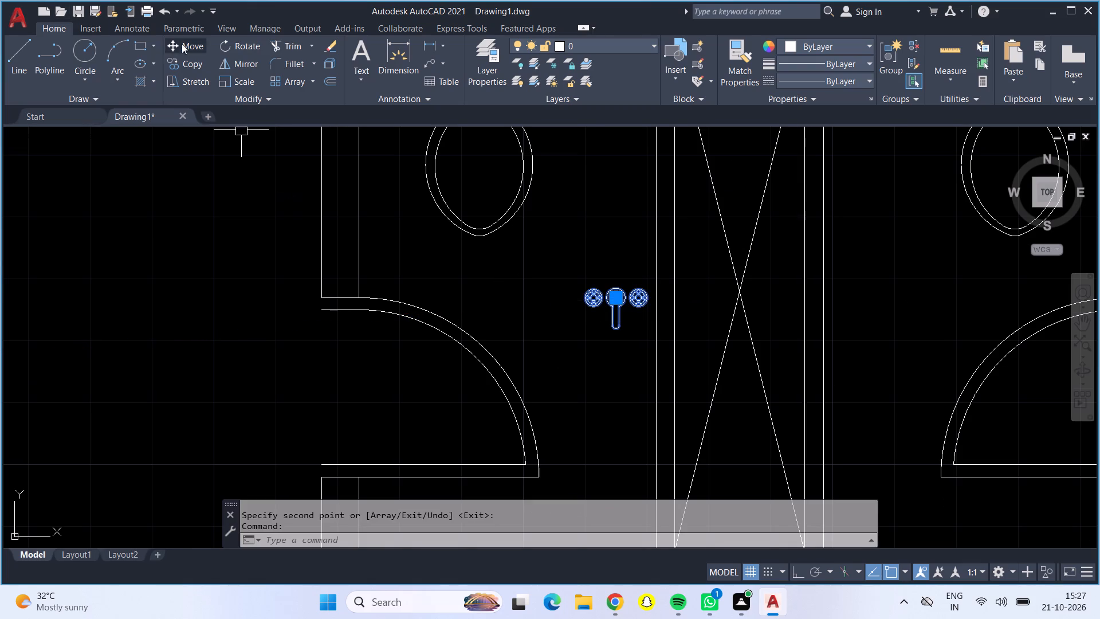
pyautogui.click(231, 43)
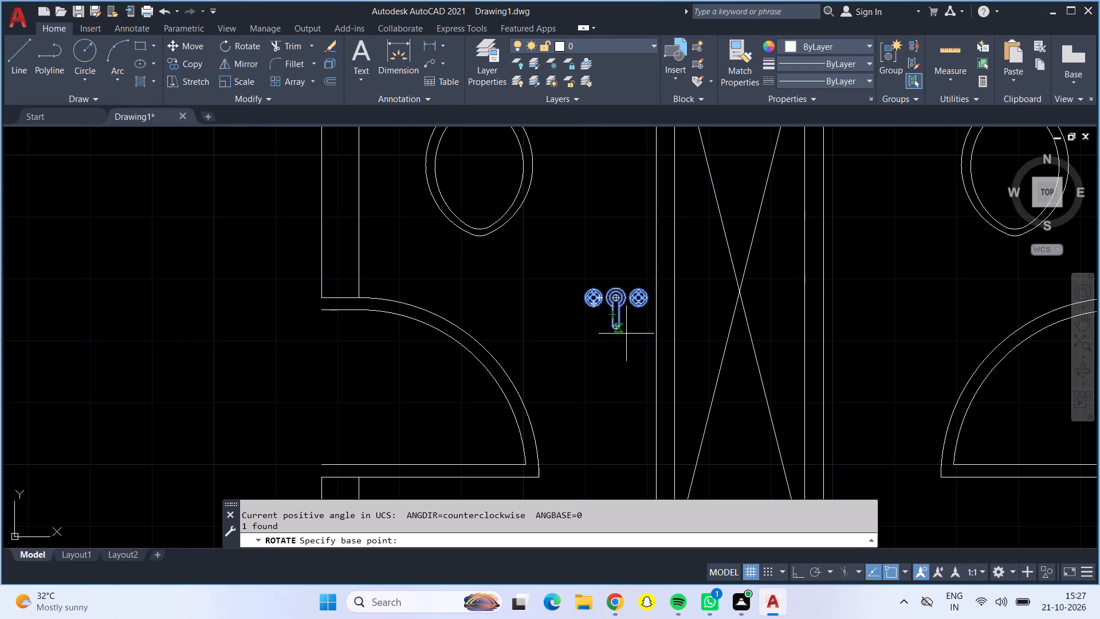
pyautogui.click(611, 326)
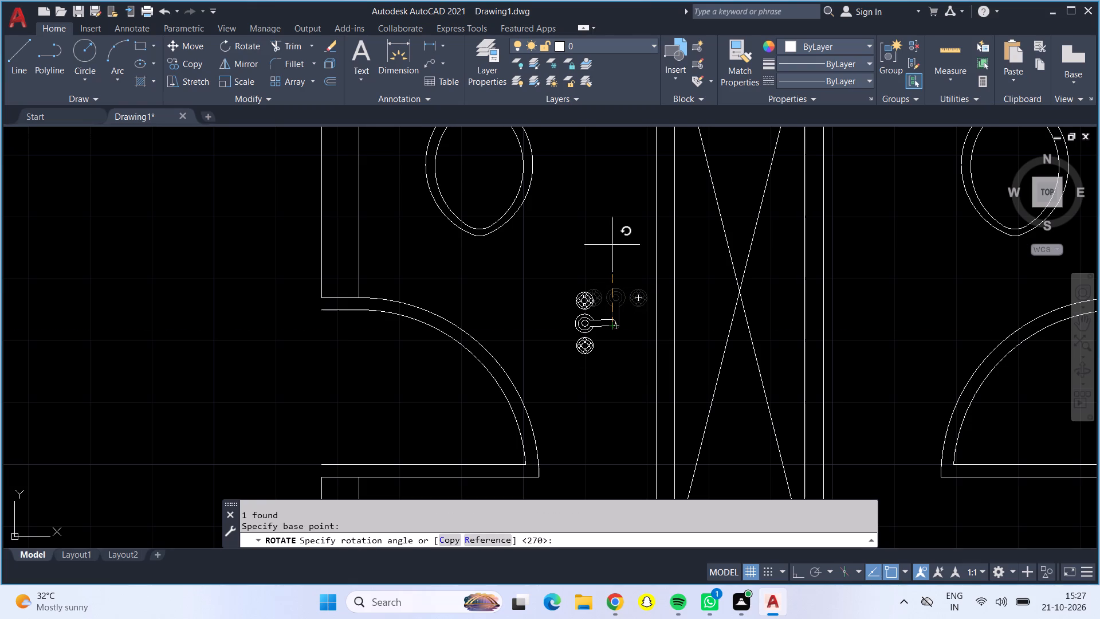
pyautogui.press('F8')
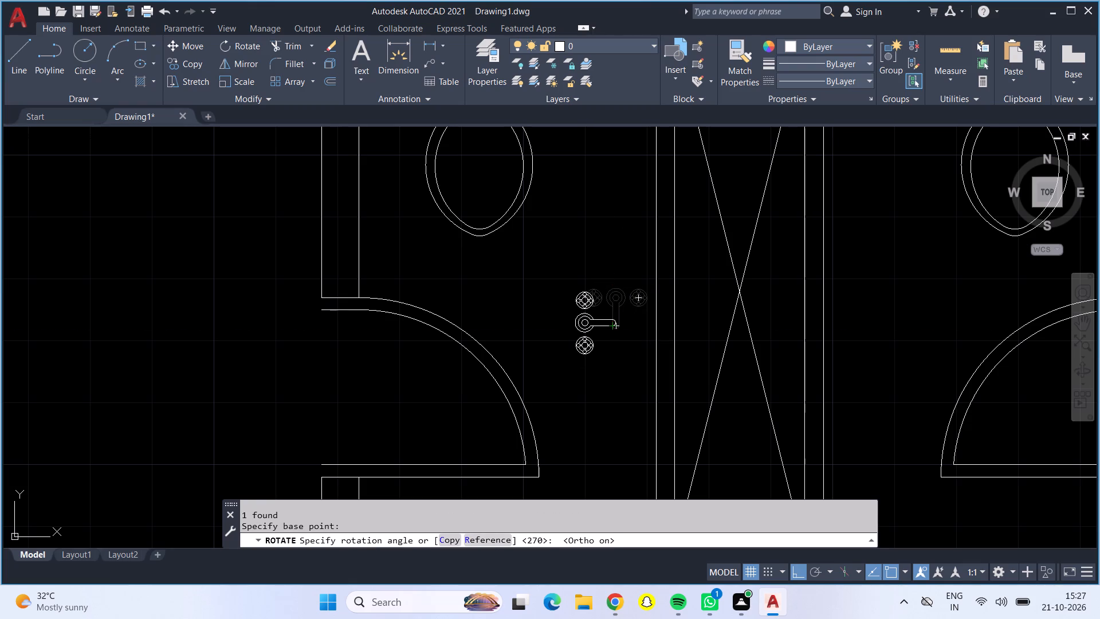
pyautogui.click(608, 216)
# Move the rotated tap horizontally by its spout's end so the spout tip touches the upper-left bathroom's right wall.
pyautogui.click(592, 313)
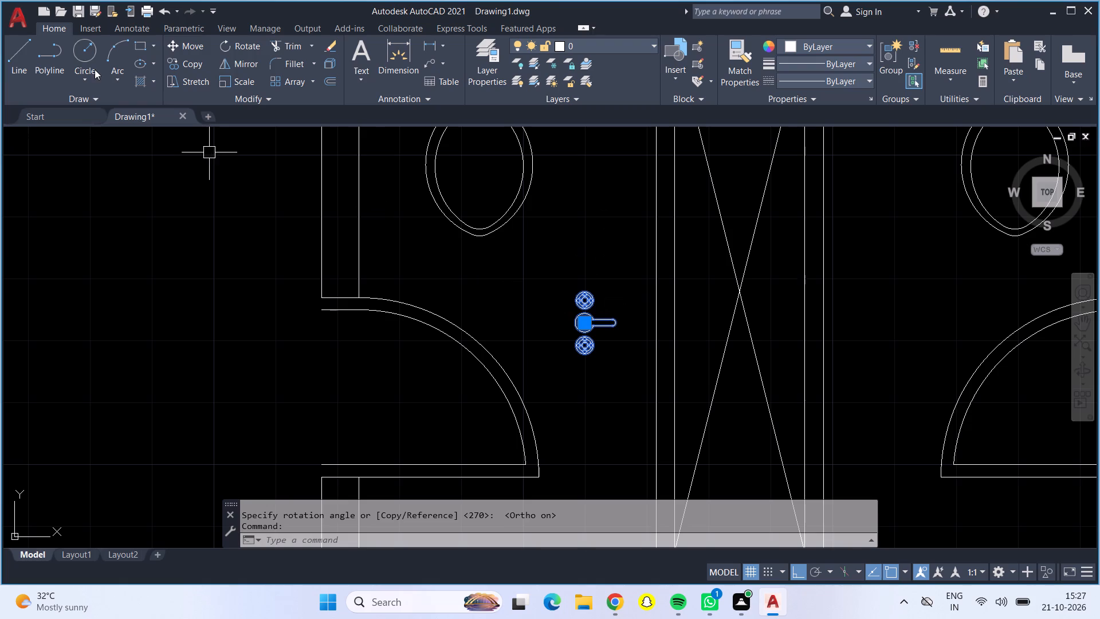
pyautogui.click(171, 38)
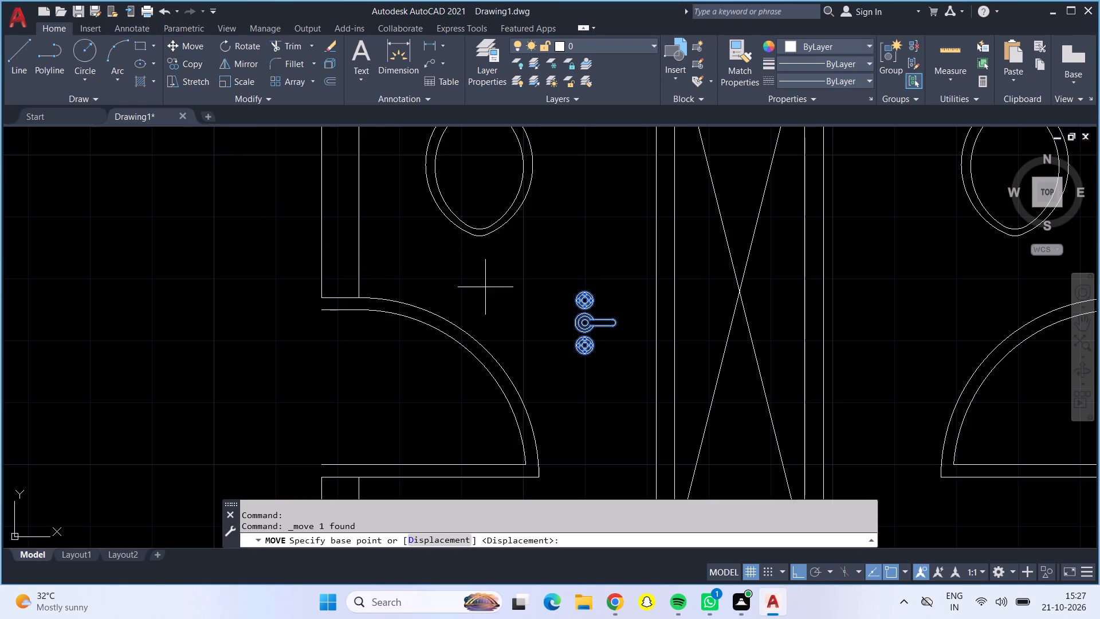
pyautogui.click(615, 322)
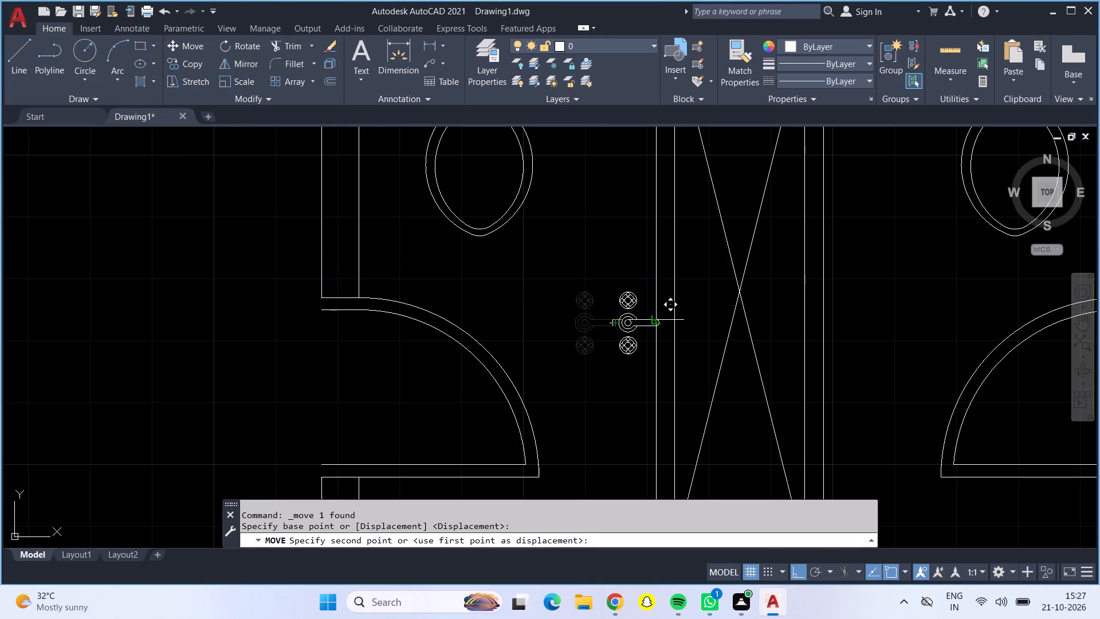
pyautogui.scroll(-1, 655, 326)
pyautogui.scroll(1, 655, 326)
pyautogui.click(655, 326)
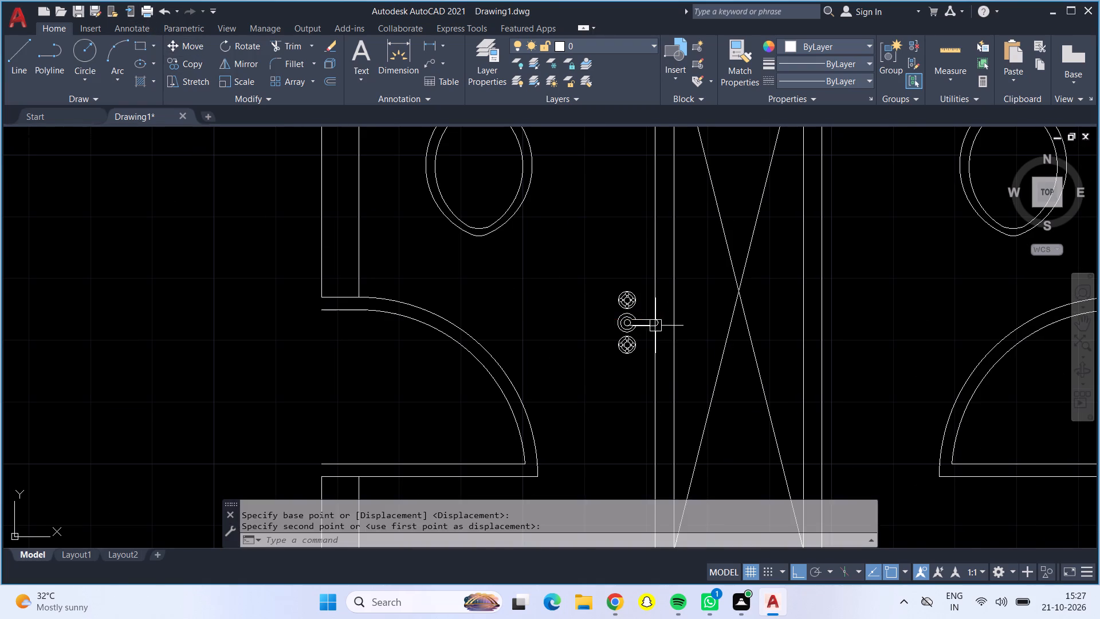
pyautogui.scroll(-3, 546, 326)
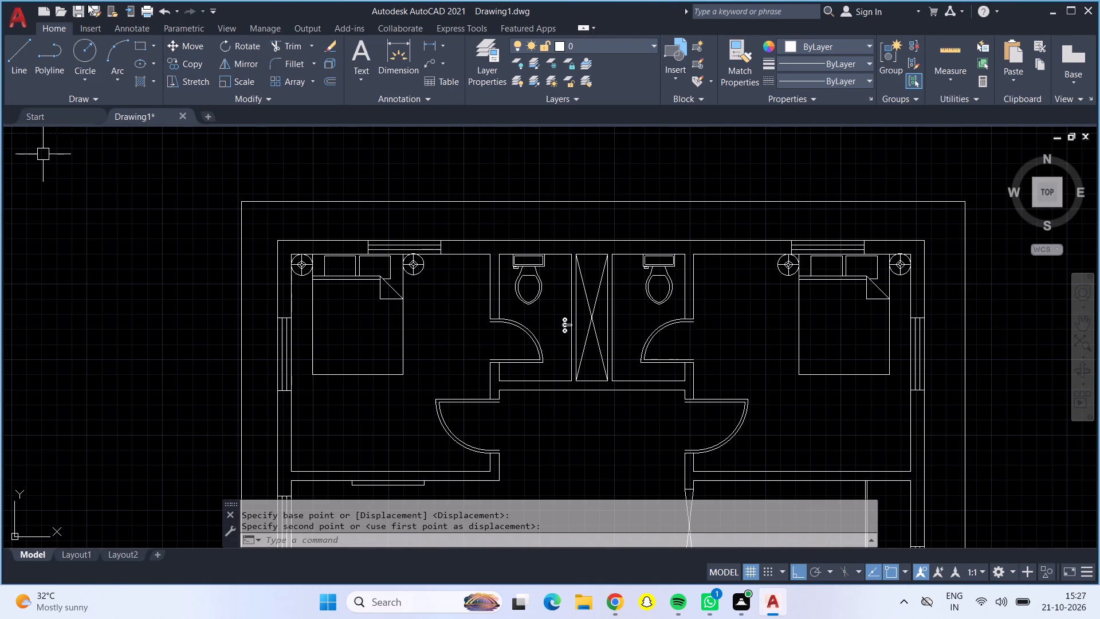
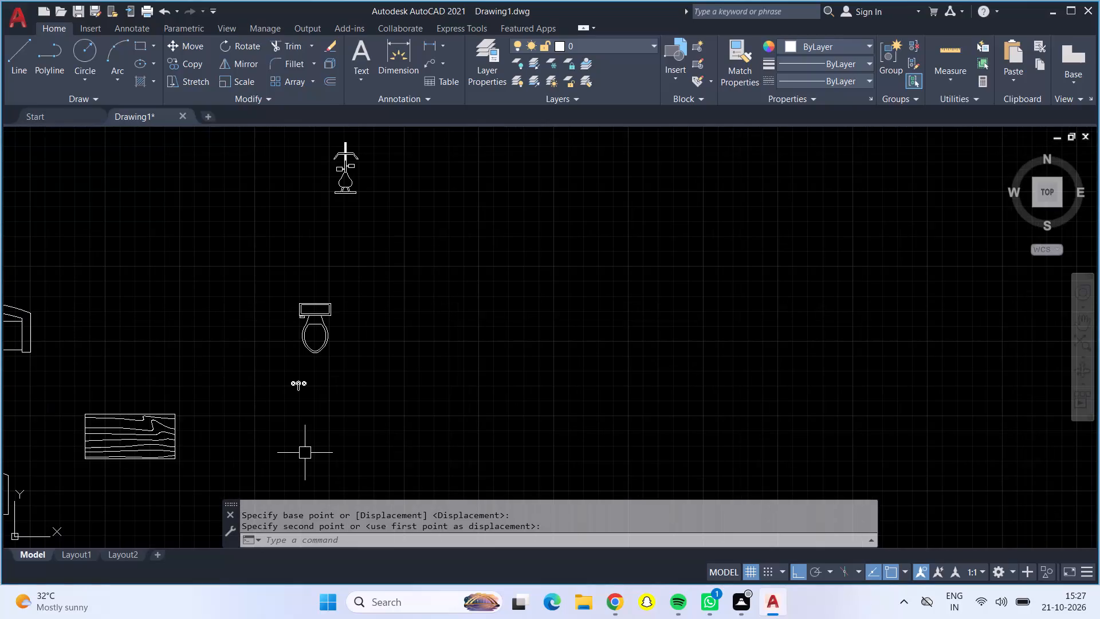
# Rotate the loose two-handle tap below the loose toilet 90° clockwise about its spout's end, with Ortho on.
pyautogui.click(298, 390)
pyautogui.scroll(2, 298, 390)
pyautogui.scroll(-1, 298, 390)
pyautogui.scroll(1, 298, 390)
pyautogui.scroll(-1, 292, 355)
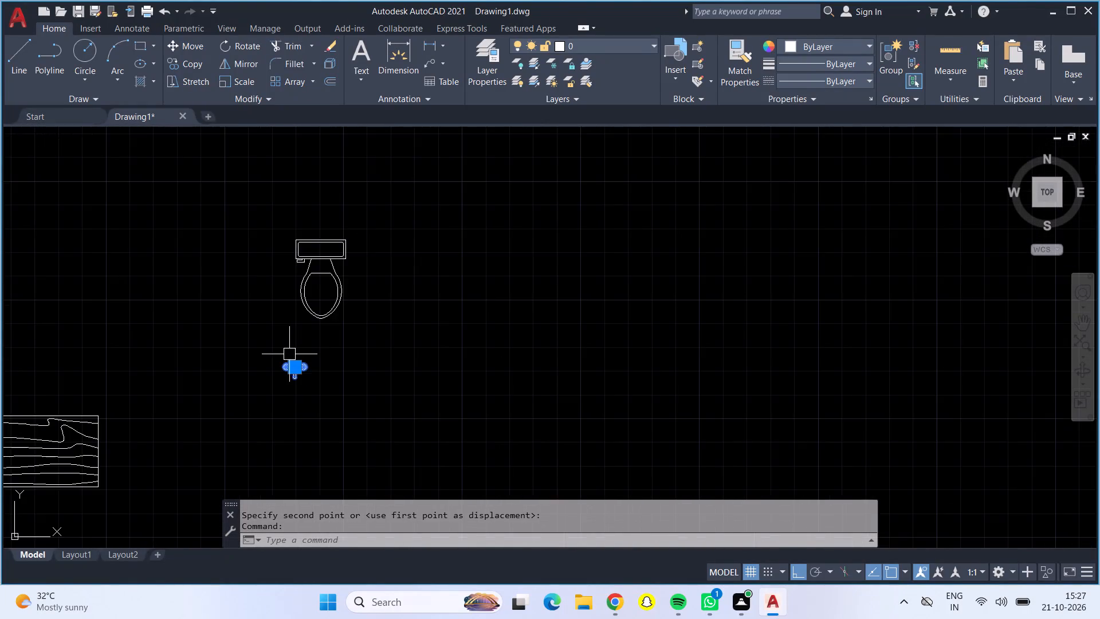
pyautogui.scroll(3, 289, 354)
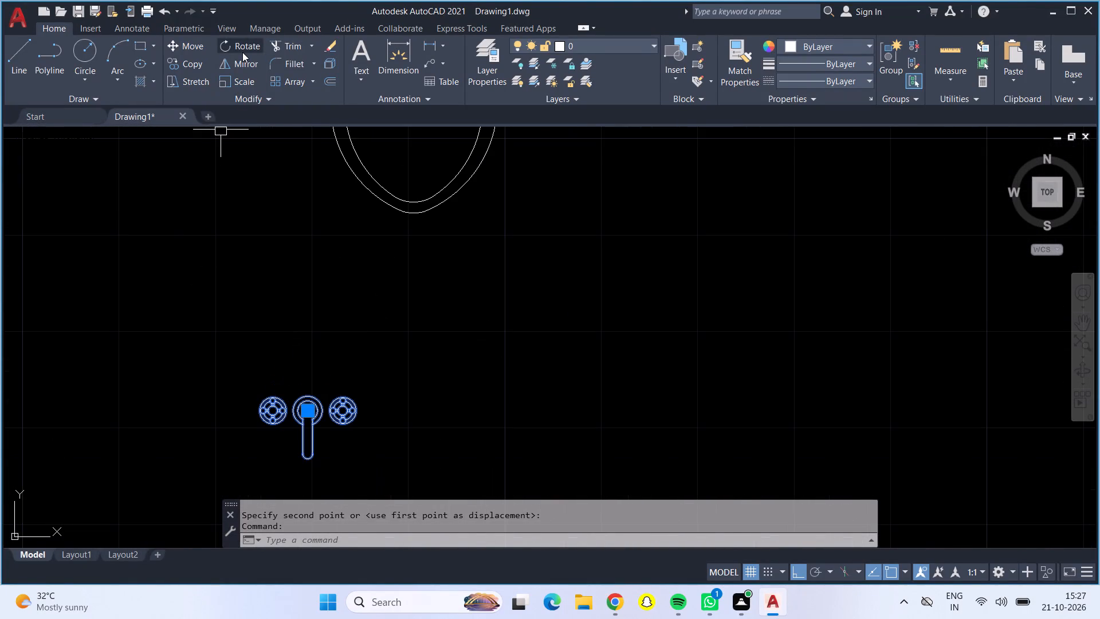
pyautogui.click(242, 46)
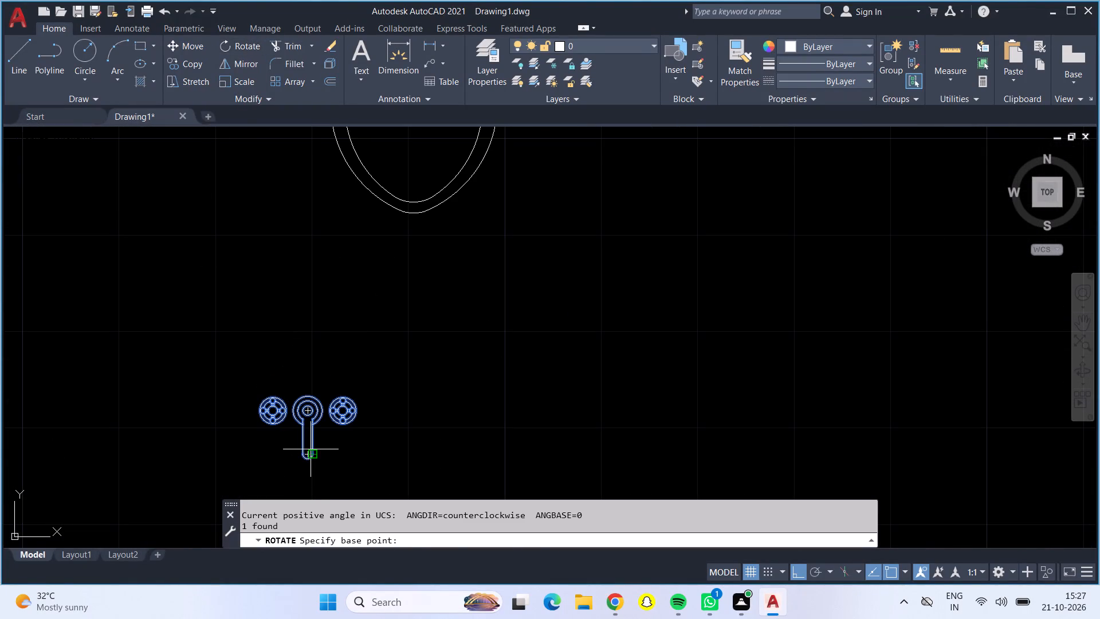
pyautogui.click(311, 451)
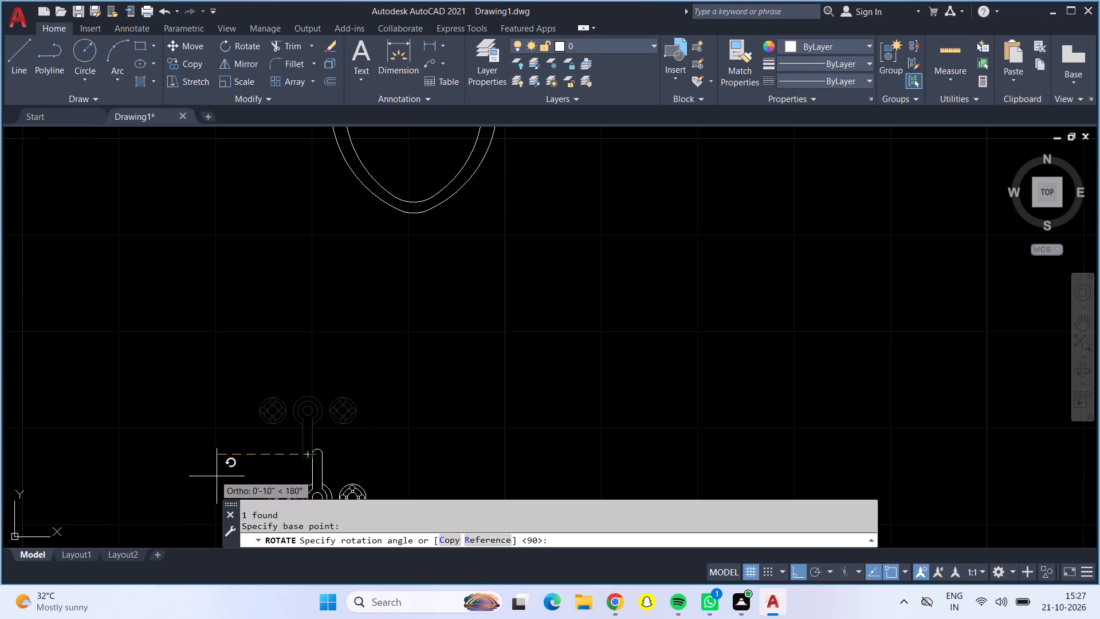
pyautogui.click(320, 488)
# Move the rotated loose tap into the upper-right bathroom with its spout tip at the left wall, opposite the door, with Ortho off.
pyautogui.click(357, 452)
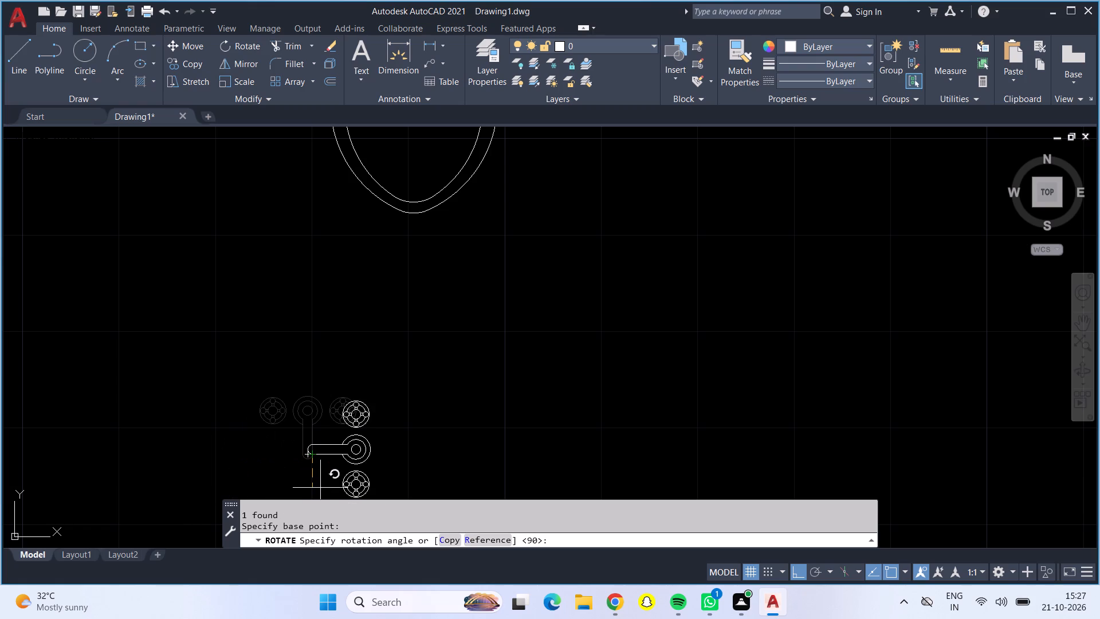
pyautogui.click(201, 46)
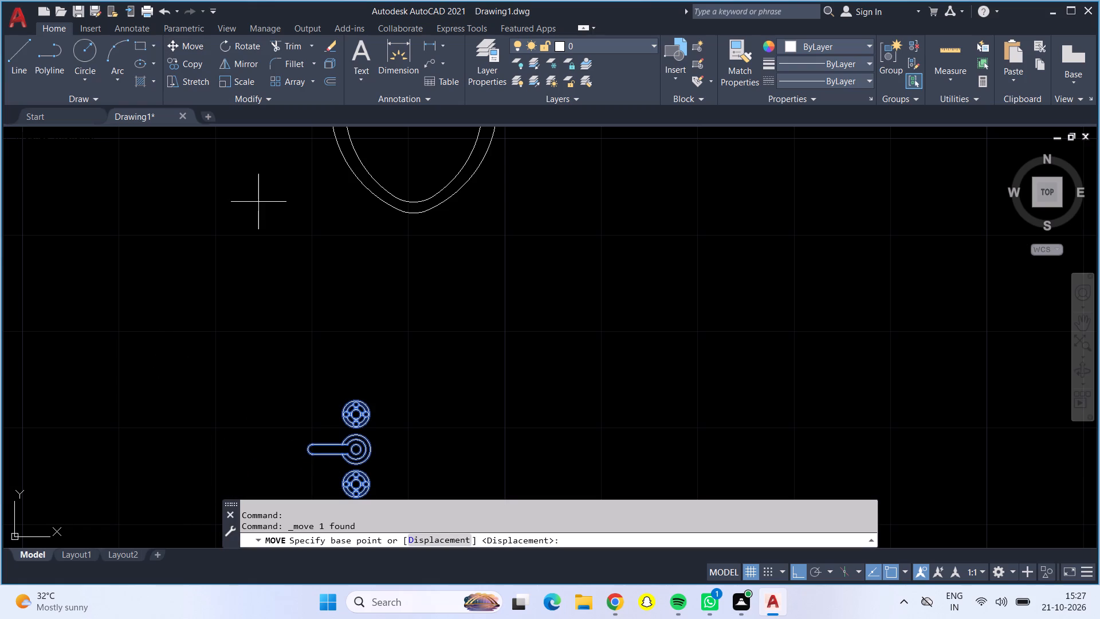
pyautogui.click(370, 445)
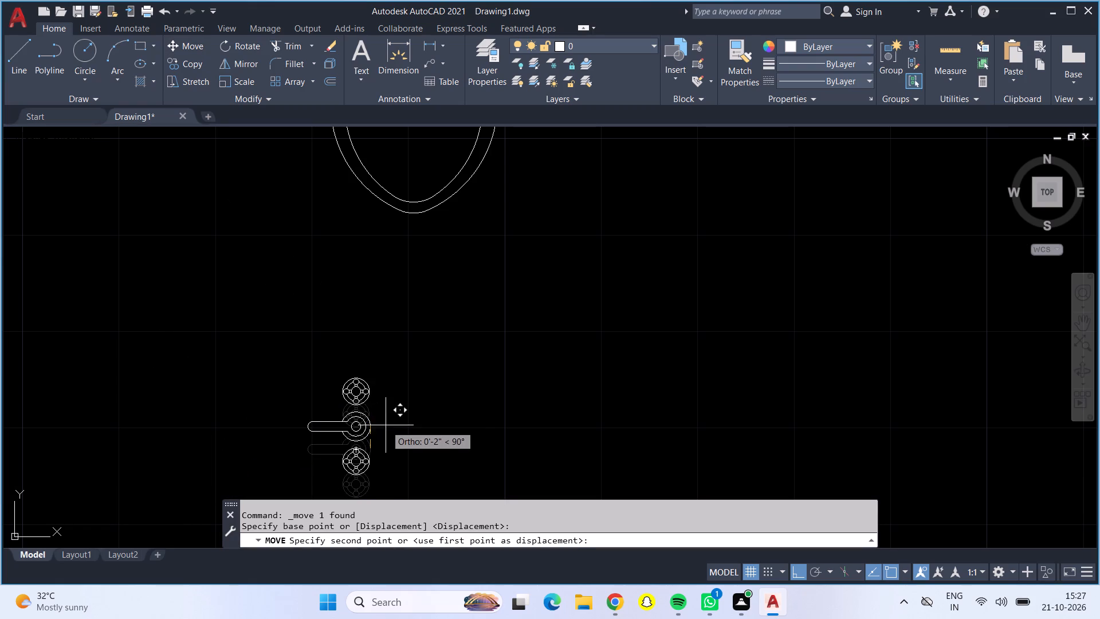
pyautogui.scroll(-3, 545, 386)
pyautogui.scroll(1, 568, 381)
pyautogui.scroll(-1, 572, 381)
pyautogui.scroll(1, 592, 377)
pyautogui.scroll(-2, 592, 377)
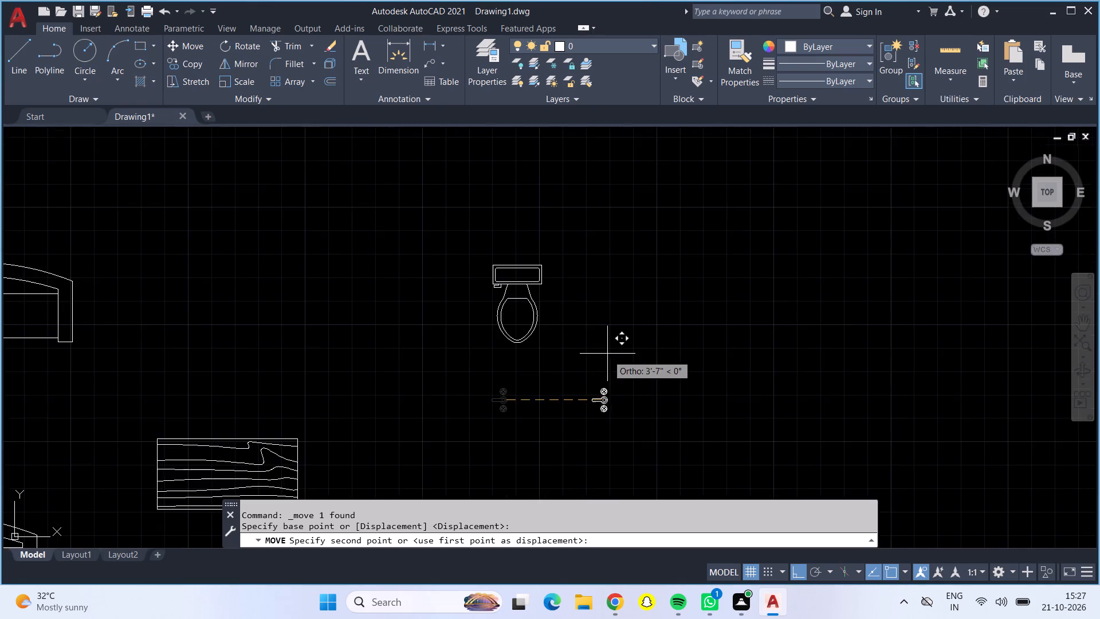
pyautogui.scroll(-2, 607, 354)
pyautogui.scroll(-2, 669, 350)
pyautogui.moveTo(672, 352); pyautogui.dragTo(163, 386, button='middle')
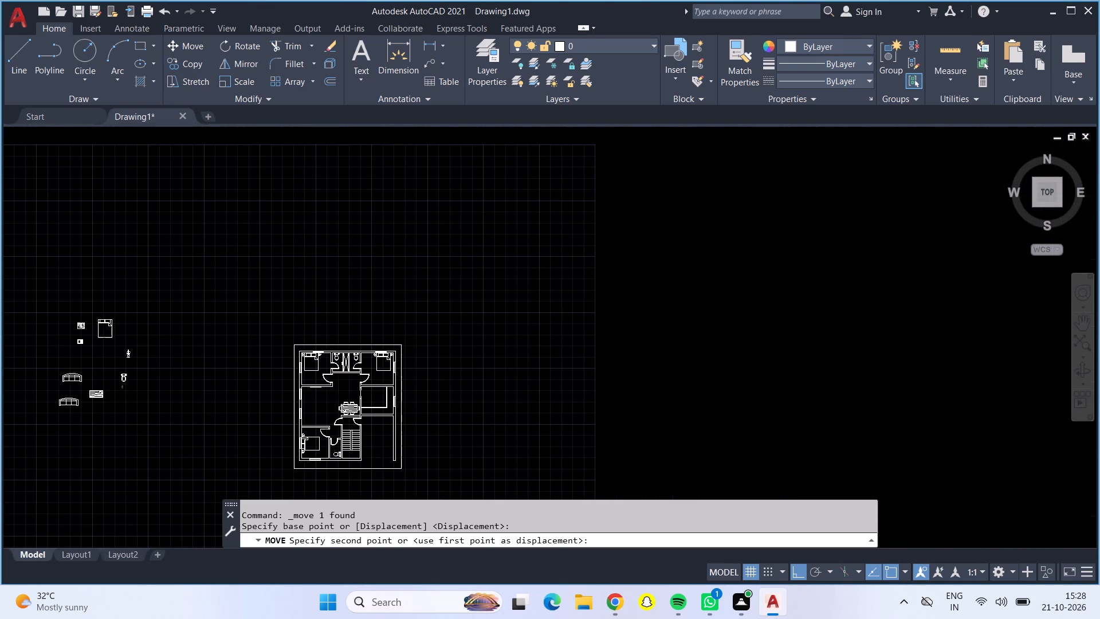
pyautogui.scroll(4, 347, 382)
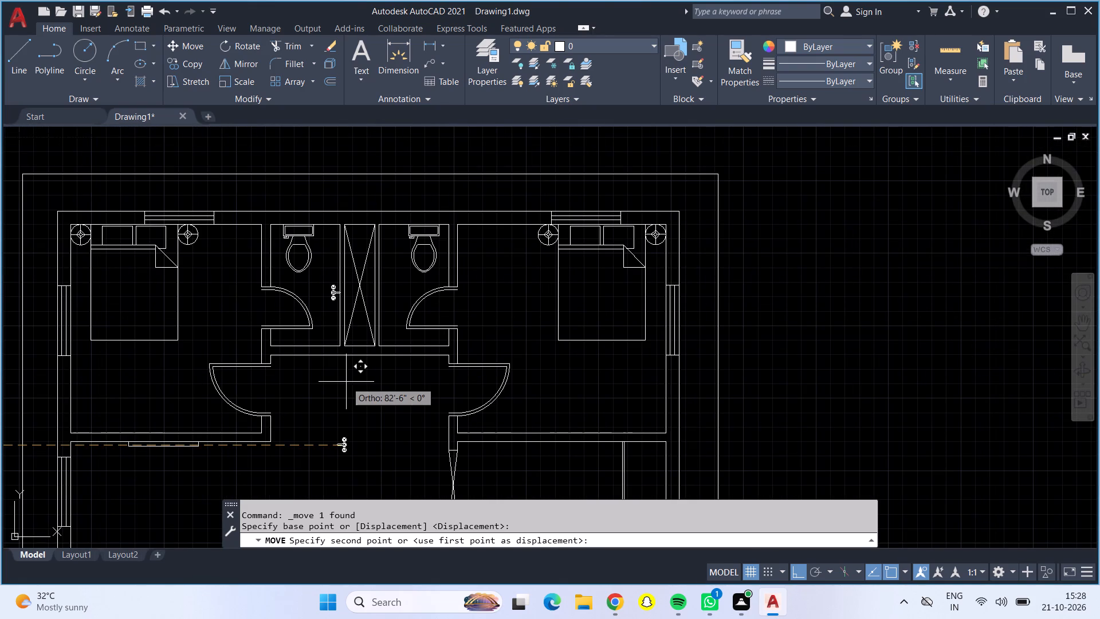
pyautogui.press('F8')
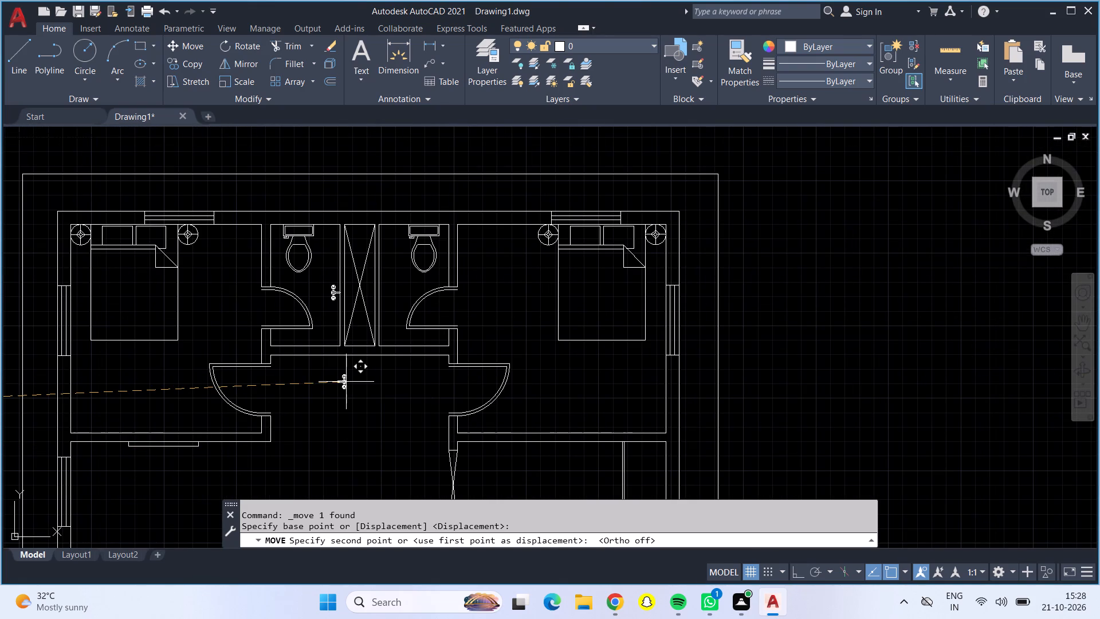
pyautogui.scroll(1, 387, 299)
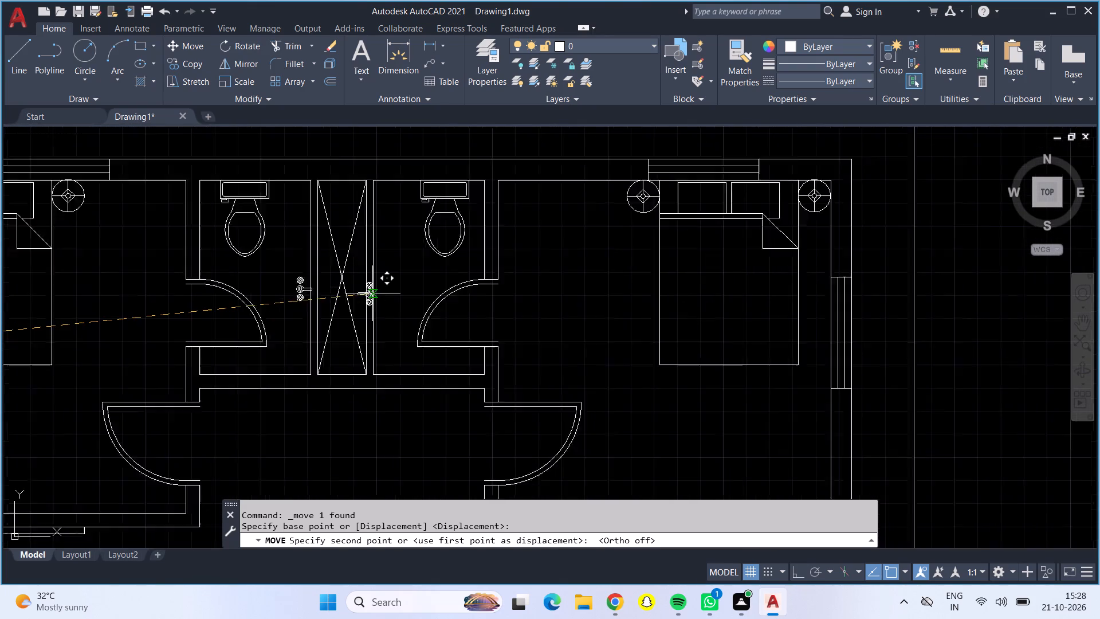
pyautogui.scroll(1, 372, 293)
pyautogui.scroll(-1, 380, 288)
pyautogui.scroll(1, 380, 288)
pyautogui.scroll(-1, 382, 287)
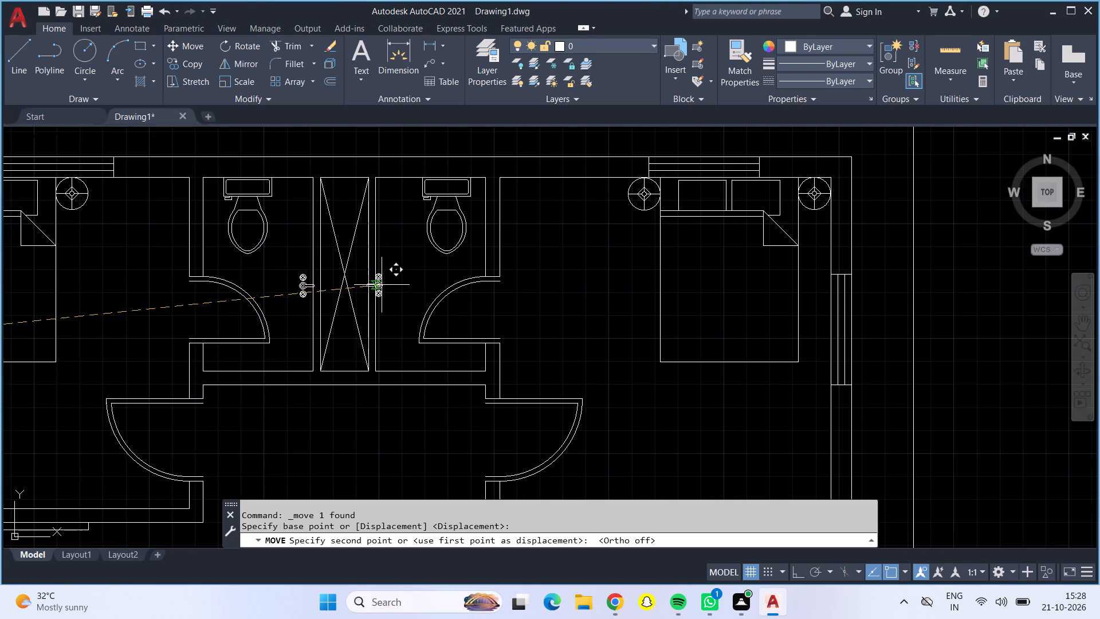
pyautogui.scroll(2, 389, 286)
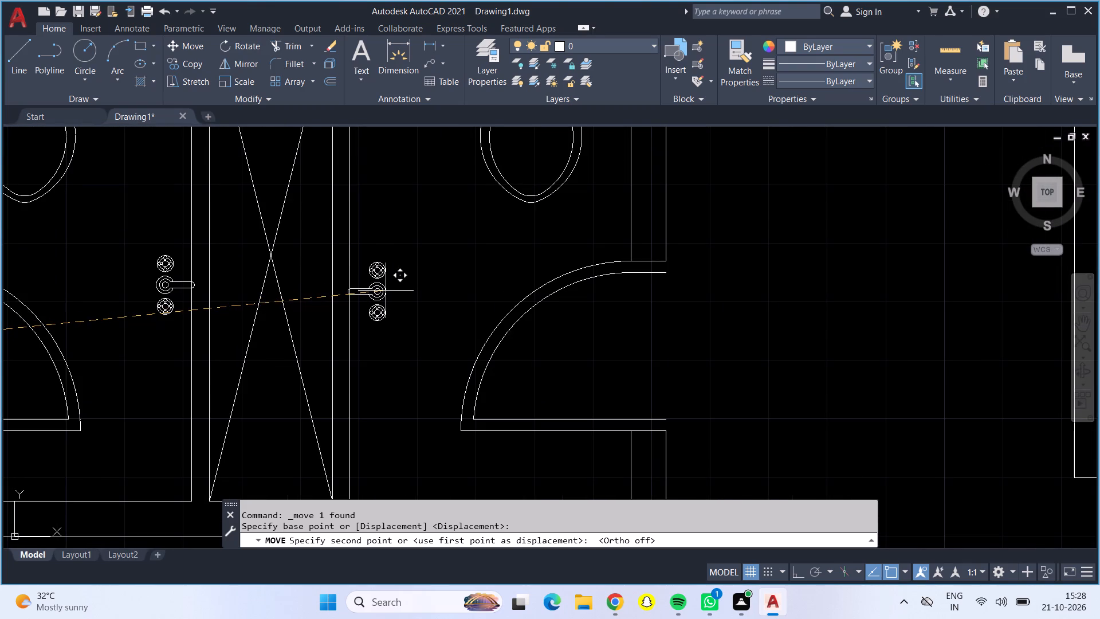
pyautogui.click(386, 284)
# Move the upper-right bathroom's tap into the lower bathroom, its spout tip at the left wall between the door swing and the toilet.
pyautogui.scroll(-2, 386, 281)
pyautogui.scroll(1, 404, 309)
pyautogui.scroll(-1, 404, 312)
pyautogui.scroll(1, 404, 313)
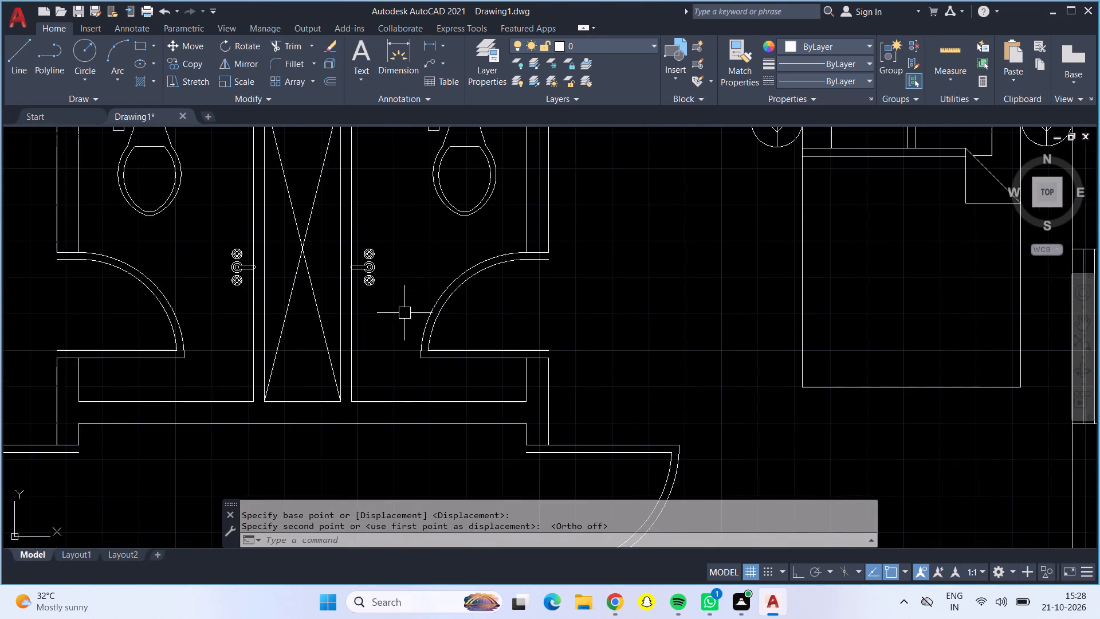
pyautogui.scroll(-2, 393, 370)
pyautogui.scroll(-2, 383, 416)
pyautogui.moveTo(383, 416); pyautogui.dragTo(380, 384, button='middle')
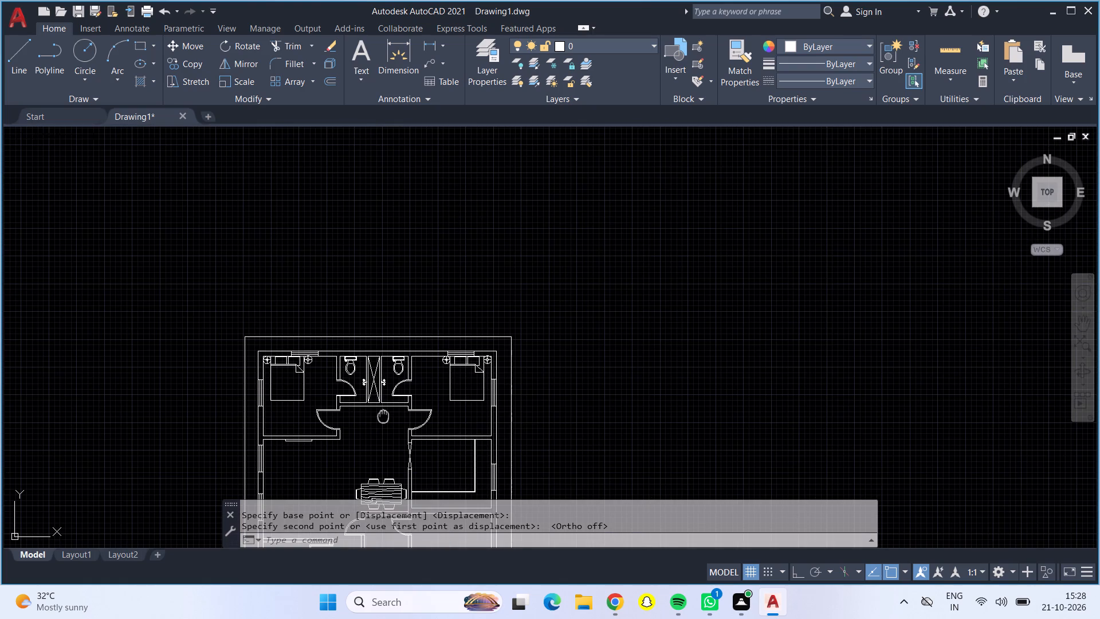
pyautogui.moveTo(380, 384); pyautogui.dragTo(382, 285, button='middle')
pyautogui.scroll(-1, 257, 365)
pyautogui.moveTo(180, 328); pyautogui.dragTo(194, 334, button='middle')
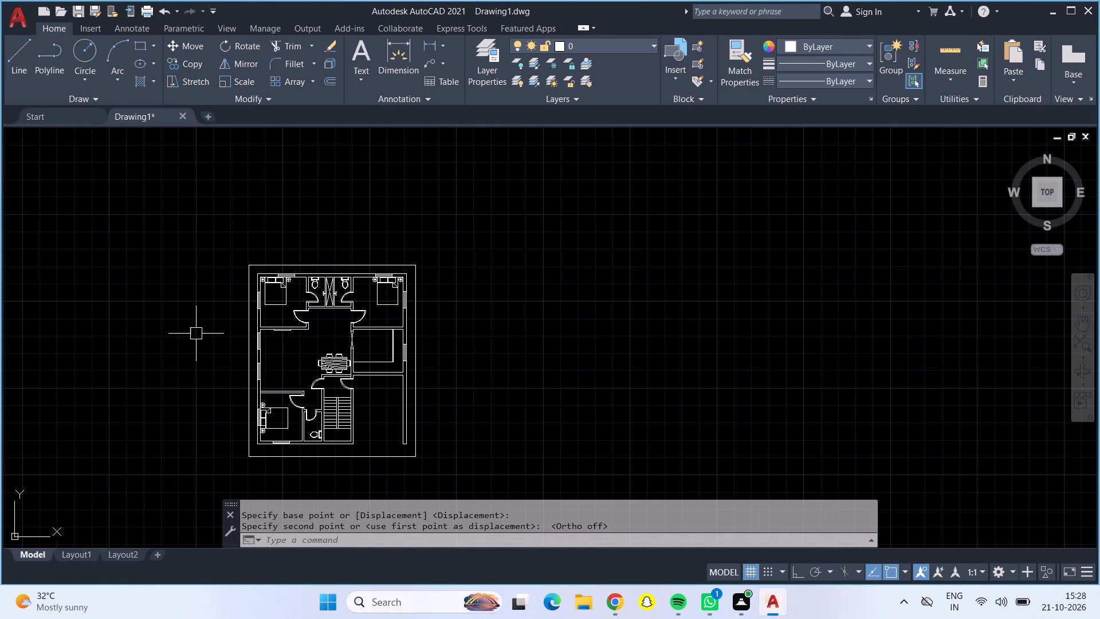
pyautogui.moveTo(194, 334); pyautogui.dragTo(218, 325, button='middle')
pyautogui.middleClick(391, 319)
pyautogui.scroll(-1, 255, 313)
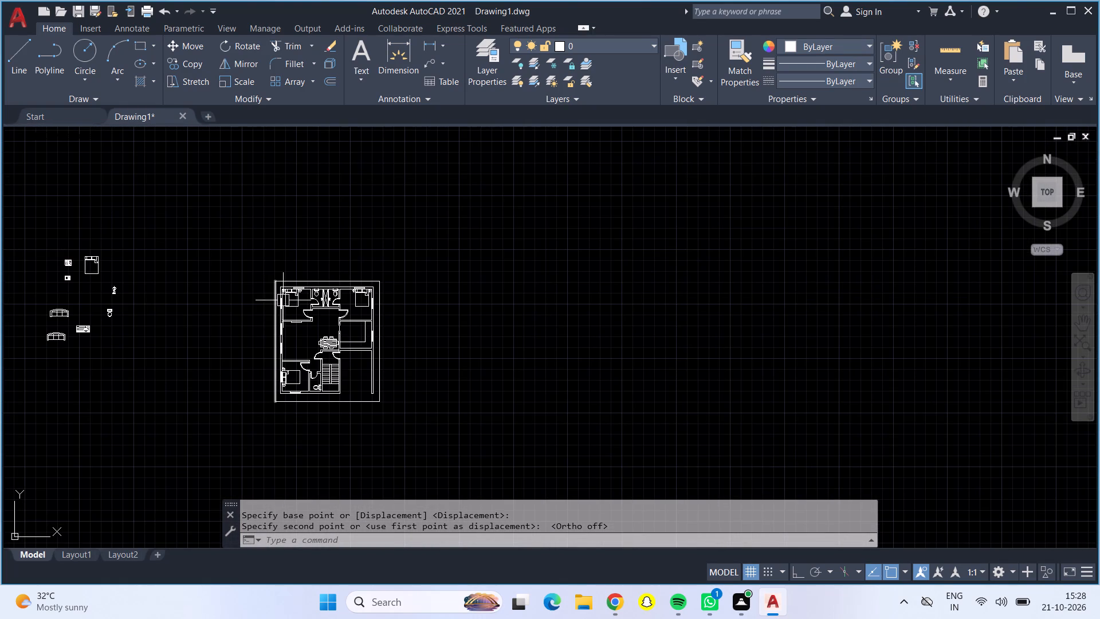
pyautogui.scroll(2, 336, 306)
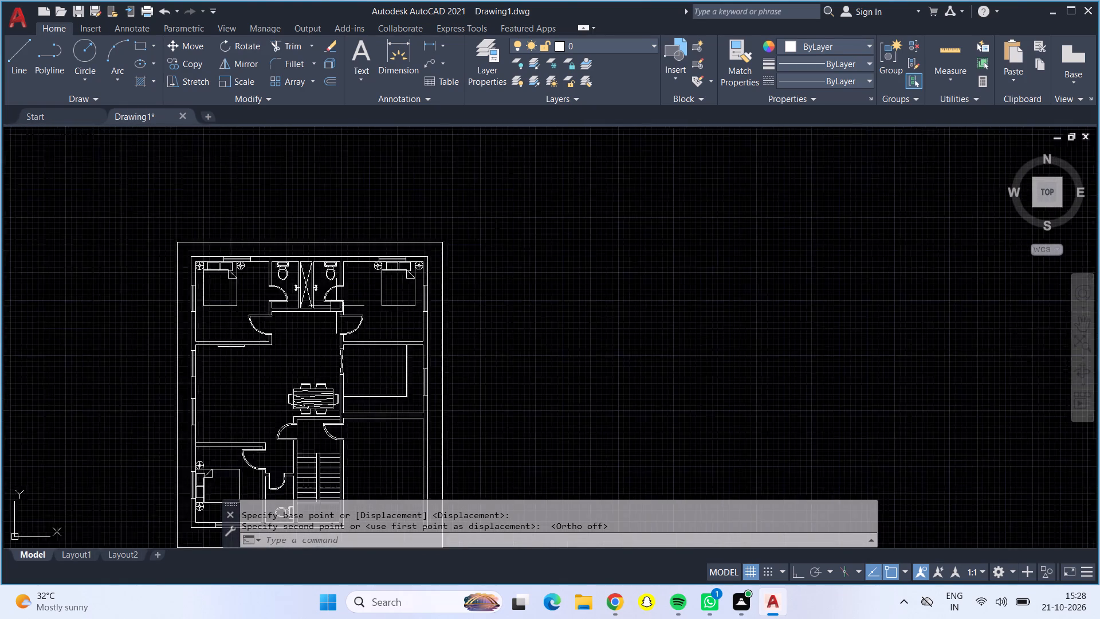
pyautogui.scroll(2, 336, 306)
pyautogui.scroll(2, 284, 258)
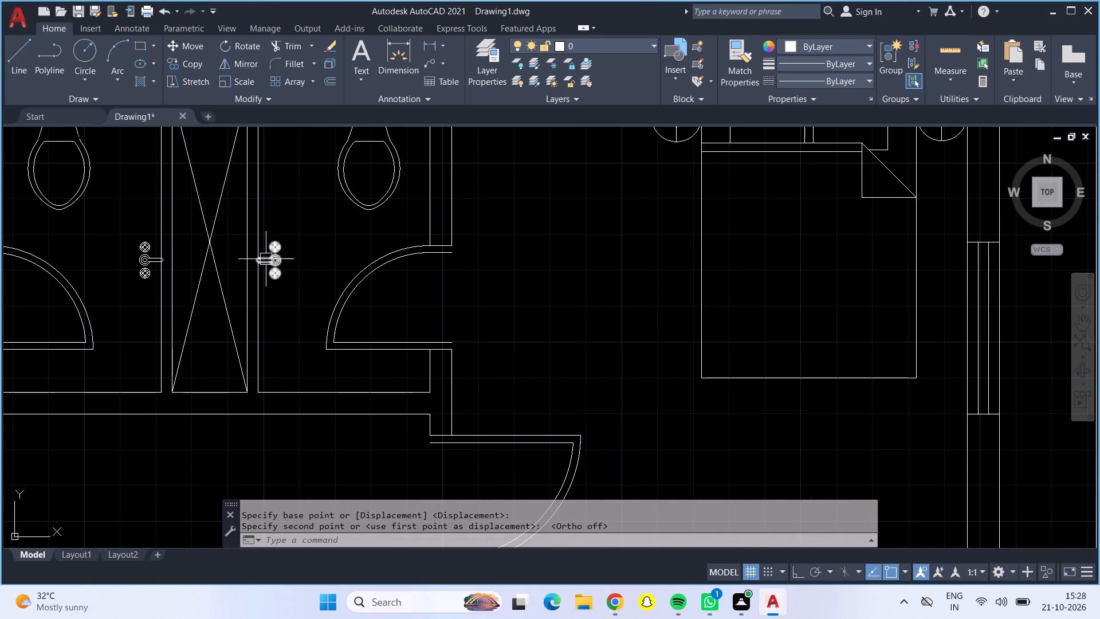
pyautogui.click(266, 259)
pyautogui.click(176, 38)
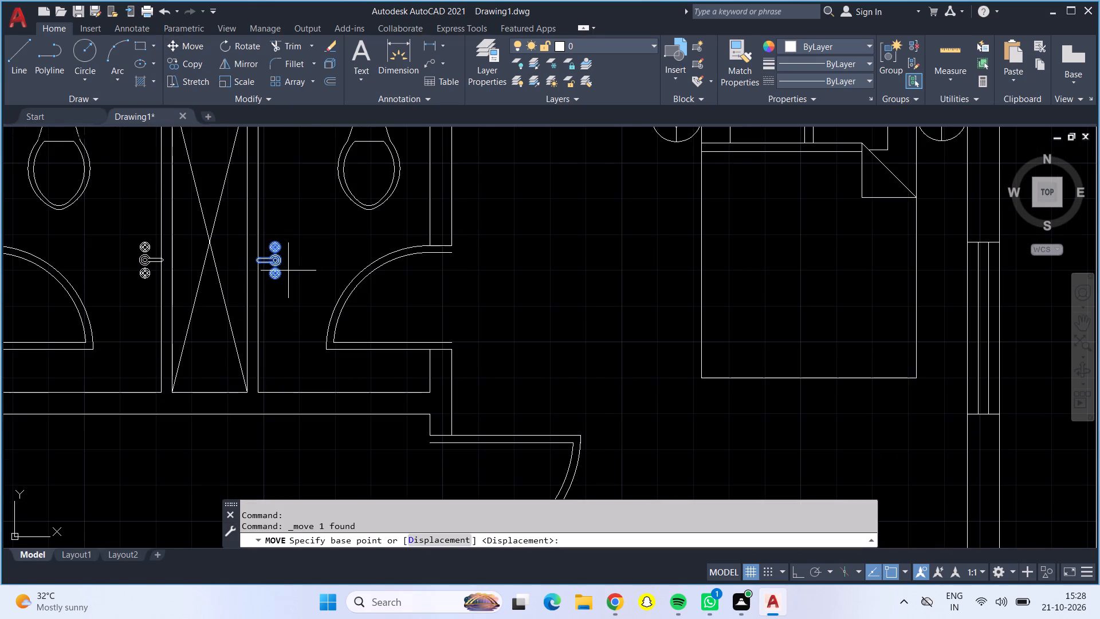
pyautogui.click(277, 259)
pyautogui.scroll(-2, 295, 319)
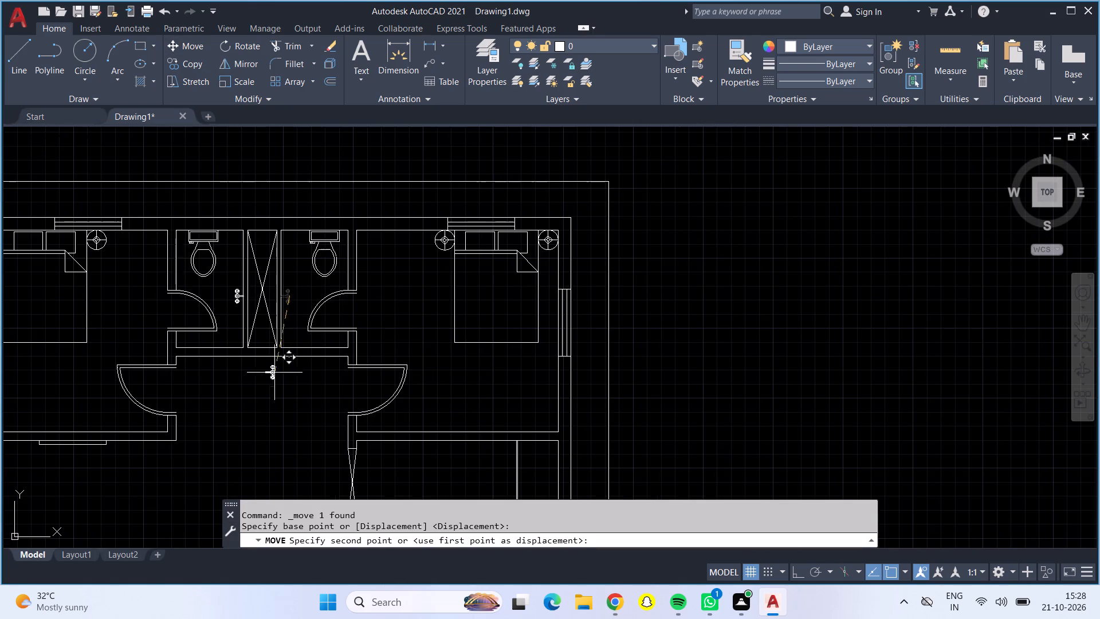
pyautogui.scroll(-1, 290, 331)
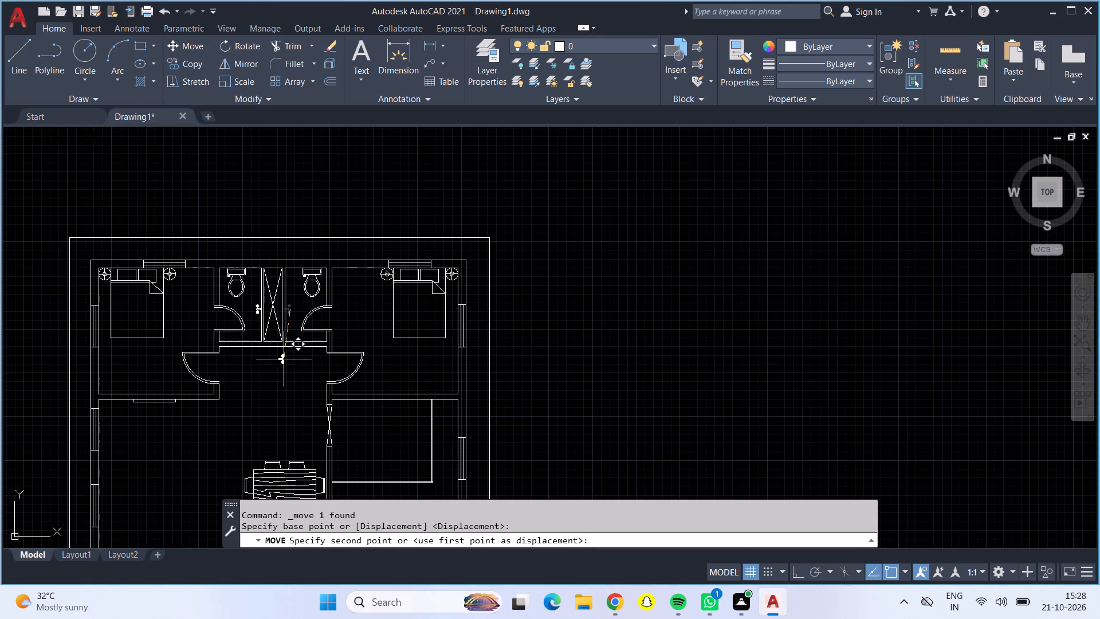
pyautogui.moveTo(271, 406); pyautogui.dragTo(369, 223, button='middle')
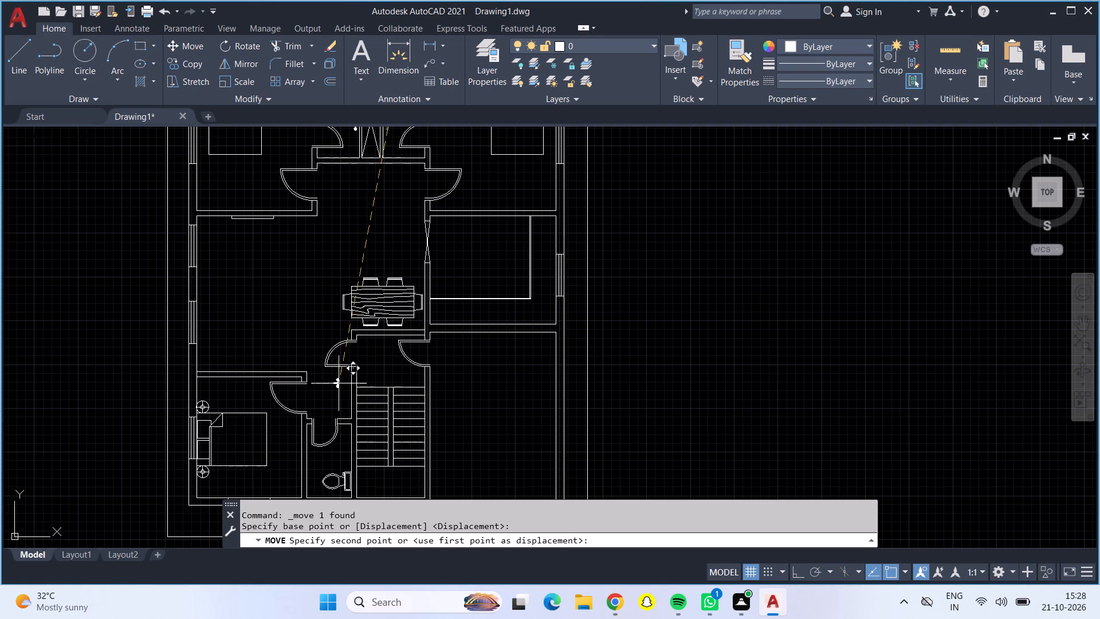
pyautogui.moveTo(339, 383); pyautogui.dragTo(354, 296, button='middle')
pyautogui.scroll(3, 327, 386)
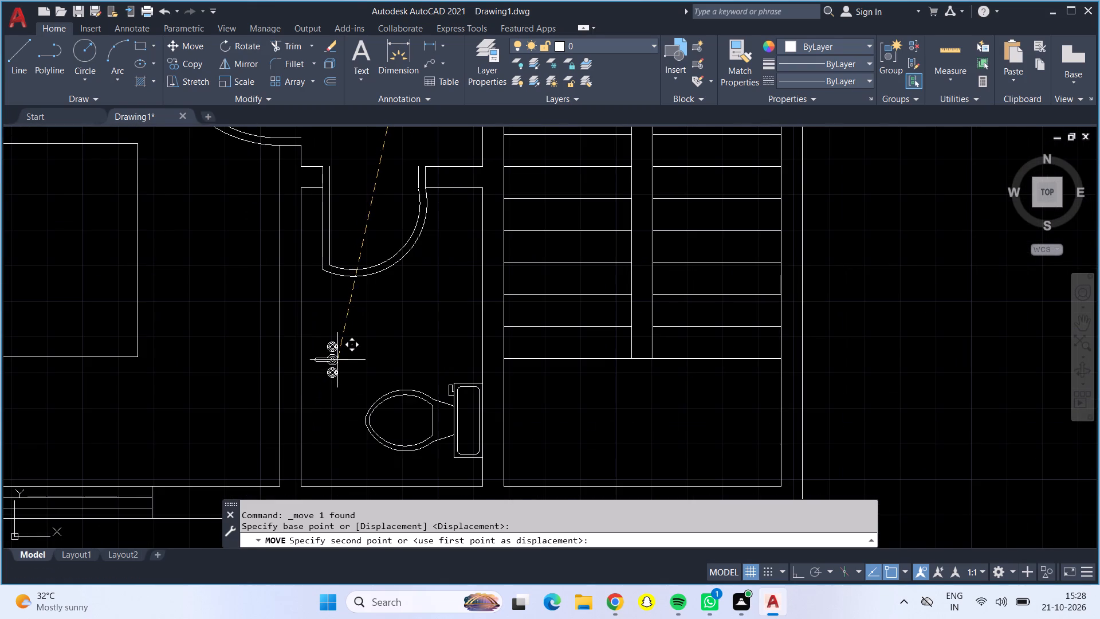
pyautogui.scroll(1, 337, 357)
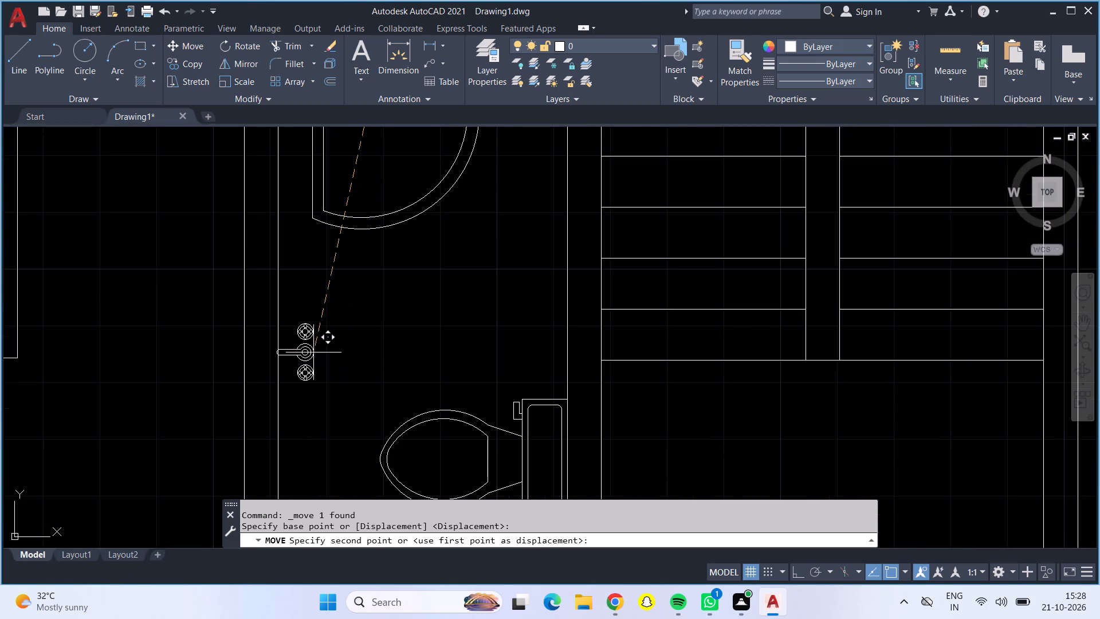
pyautogui.click(316, 350)
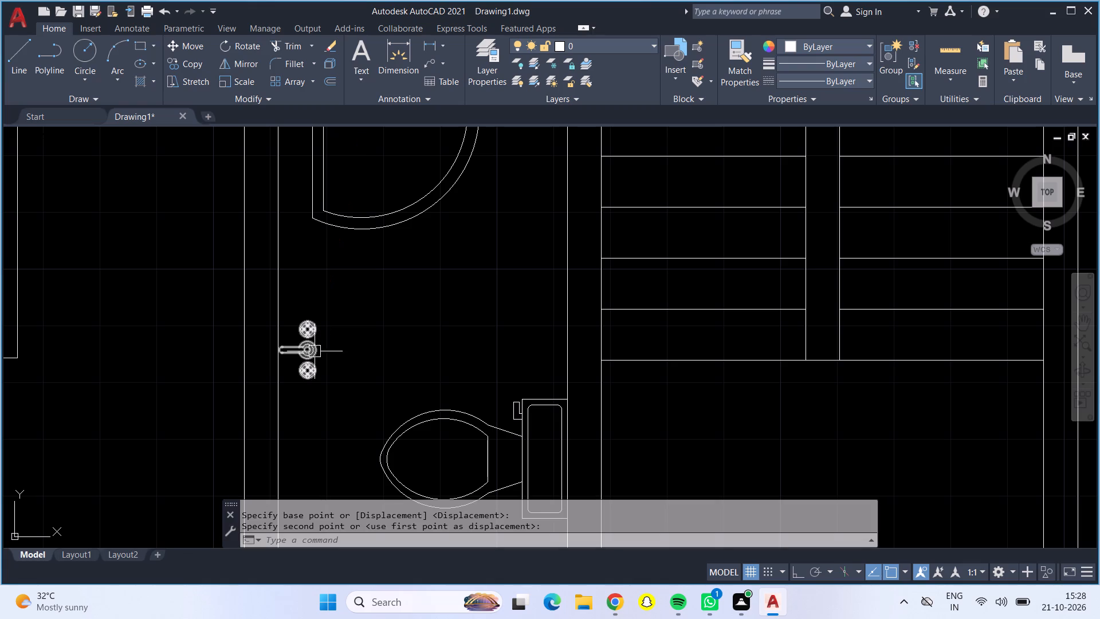
# Copy the lower bathroom's tap back into the upper-right bathroom once, with its spout tip at the left wall opposite the door.
pyautogui.click(294, 347)
pyautogui.click(187, 66)
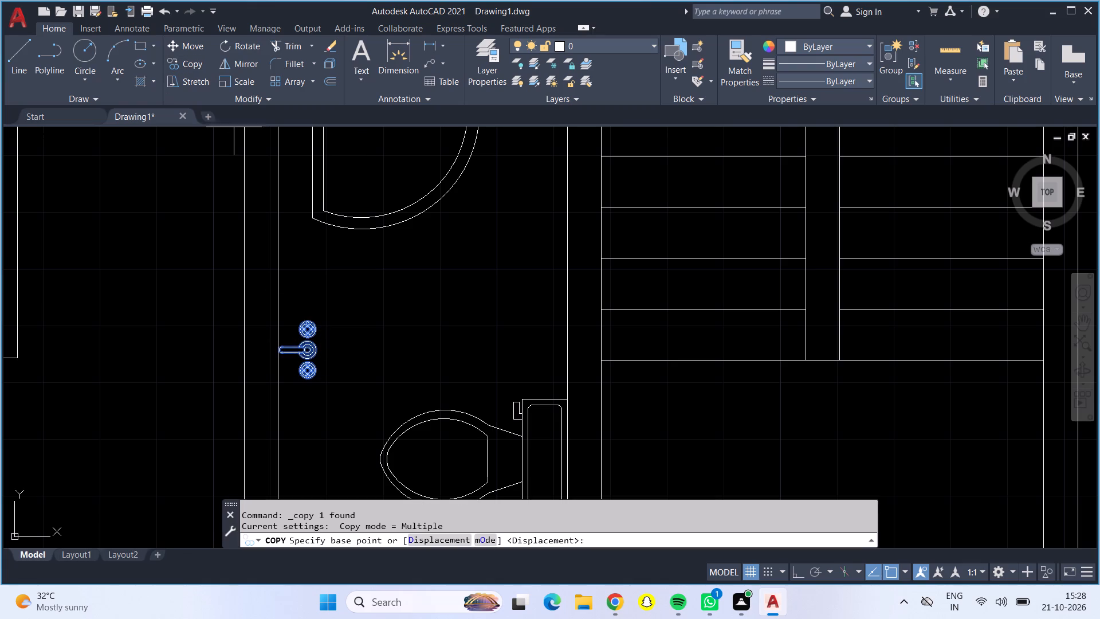
pyautogui.click(316, 358)
pyautogui.scroll(1, 341, 308)
pyautogui.scroll(-2, 341, 308)
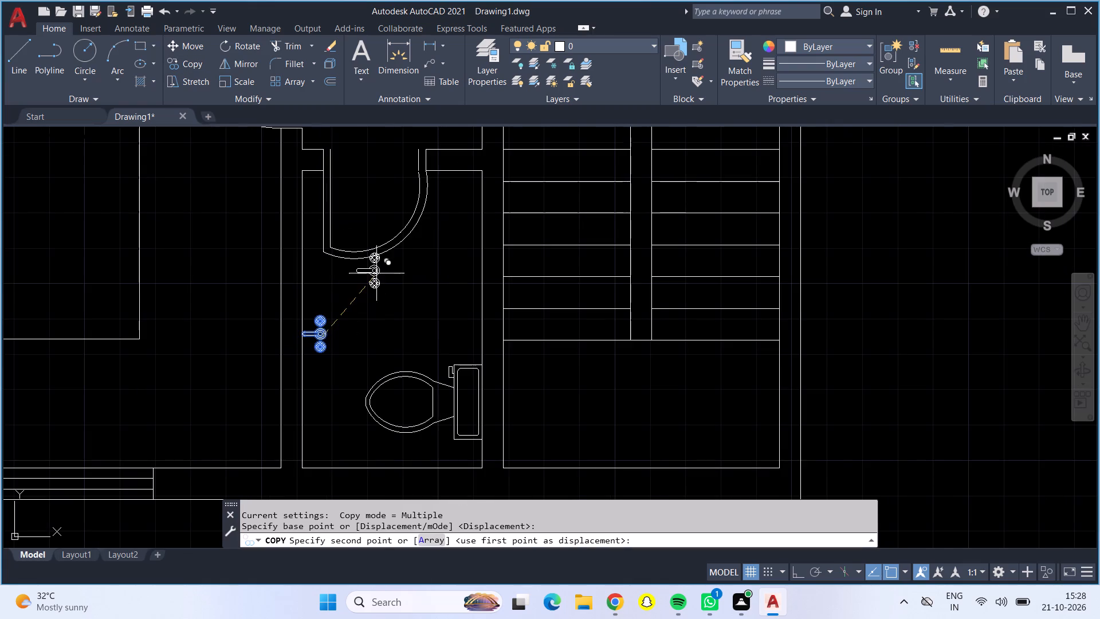
pyautogui.scroll(-2, 392, 231)
pyautogui.moveTo(396, 177); pyautogui.dragTo(388, 257, button='middle')
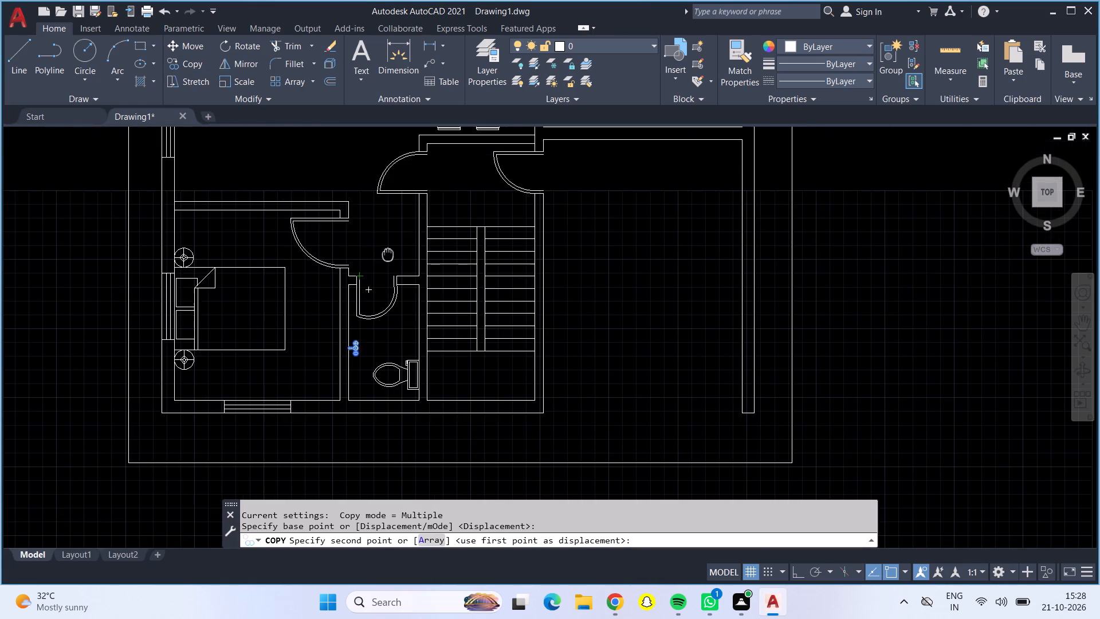
pyautogui.moveTo(388, 257); pyautogui.dragTo(366, 377, button='middle')
pyautogui.moveTo(395, 159); pyautogui.dragTo(395, 173, button='middle')
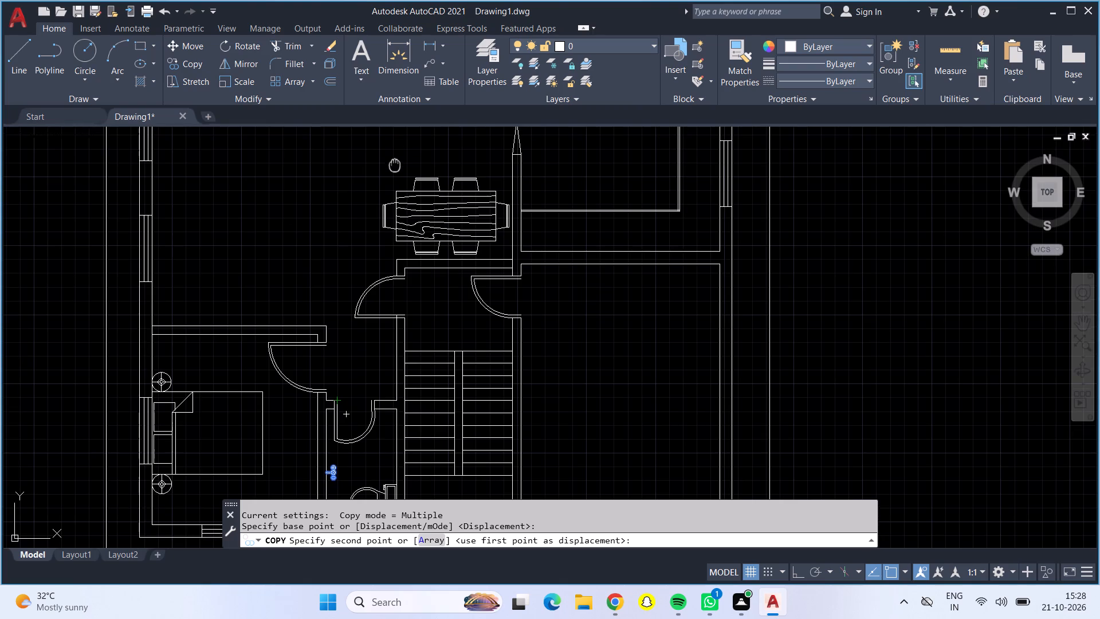
pyautogui.moveTo(395, 173); pyautogui.dragTo(337, 430, button='middle')
pyautogui.scroll(3, 405, 205)
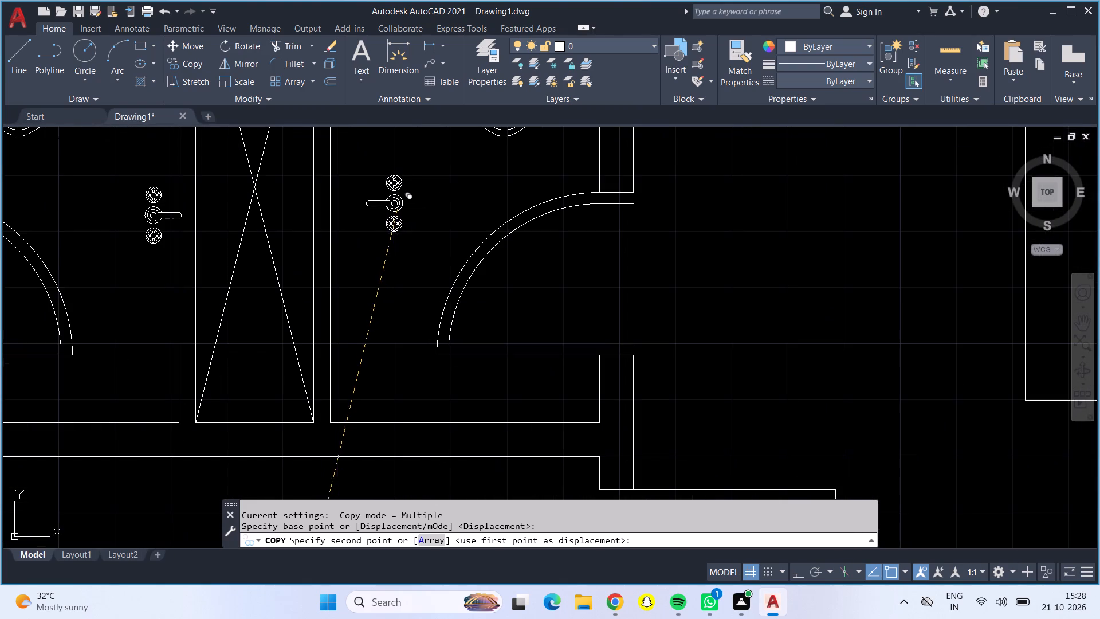
pyautogui.click(363, 222)
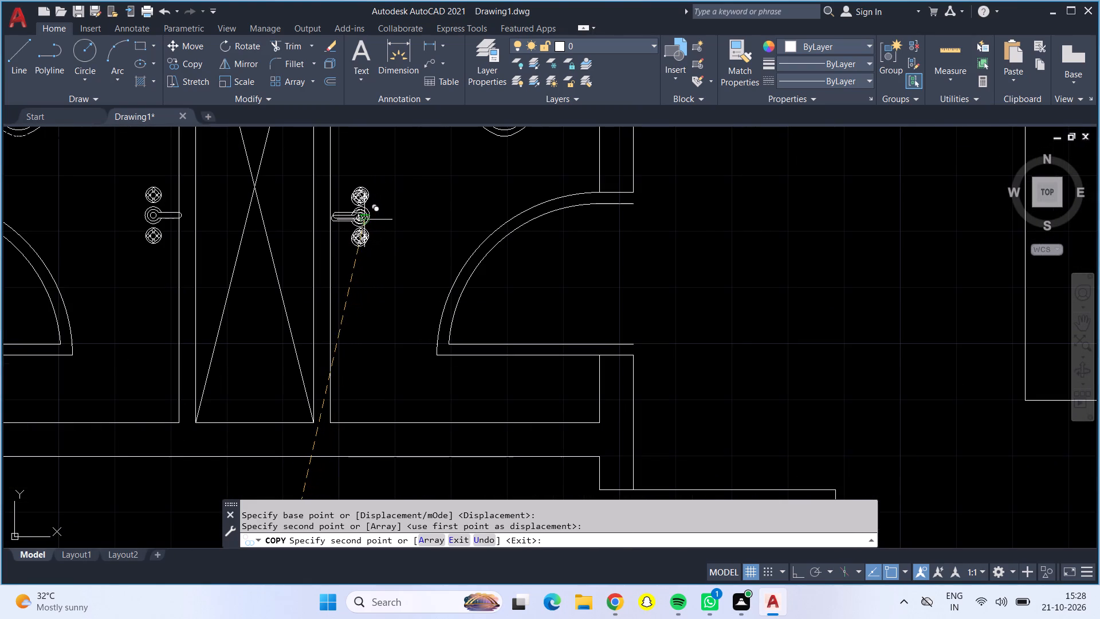
pyautogui.scroll(-6, 363, 222)
pyautogui.press('Return')
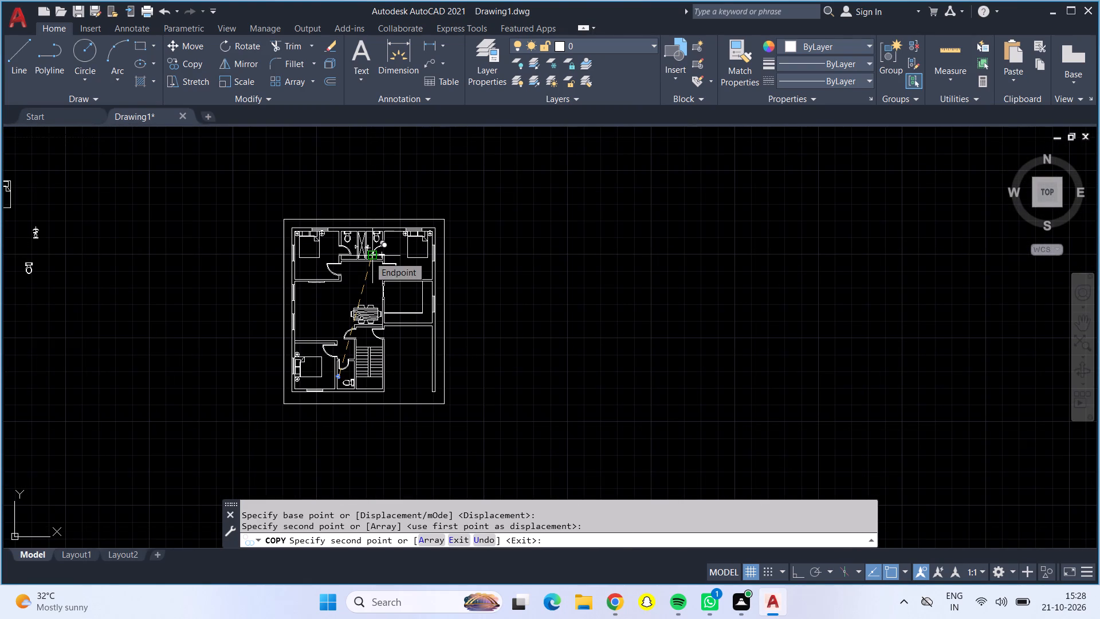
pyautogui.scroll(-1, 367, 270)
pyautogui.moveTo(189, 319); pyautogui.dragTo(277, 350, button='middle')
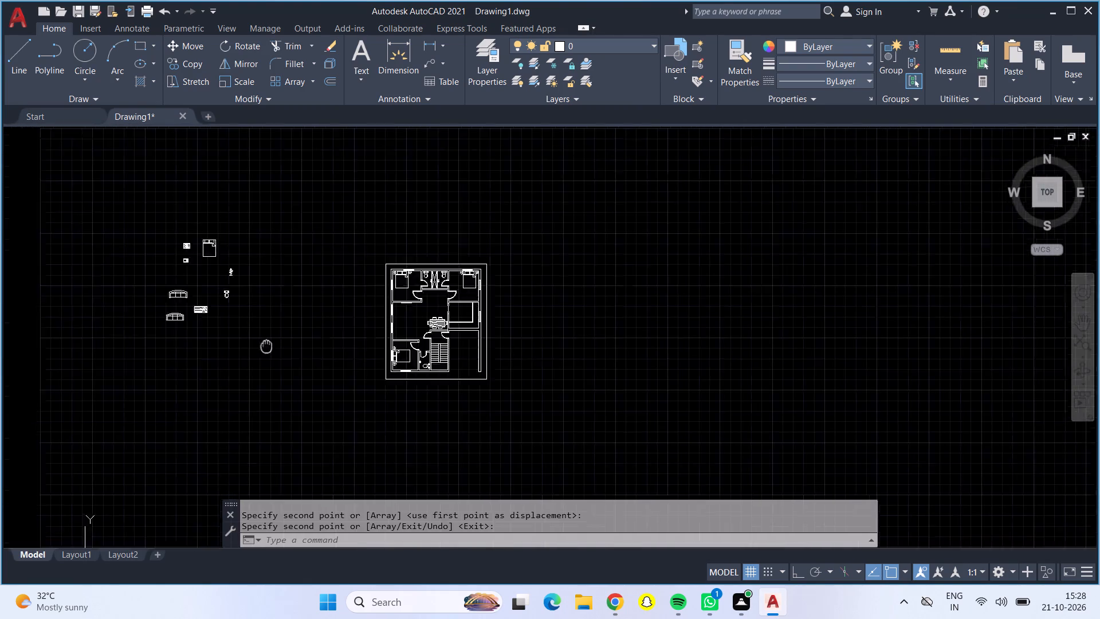
# Rotate the loose four-burner stove 90° clockwise about its lower-right corner.
pyautogui.moveTo(277, 350); pyautogui.dragTo(306, 359, button='middle')
pyautogui.scroll(1, 253, 249)
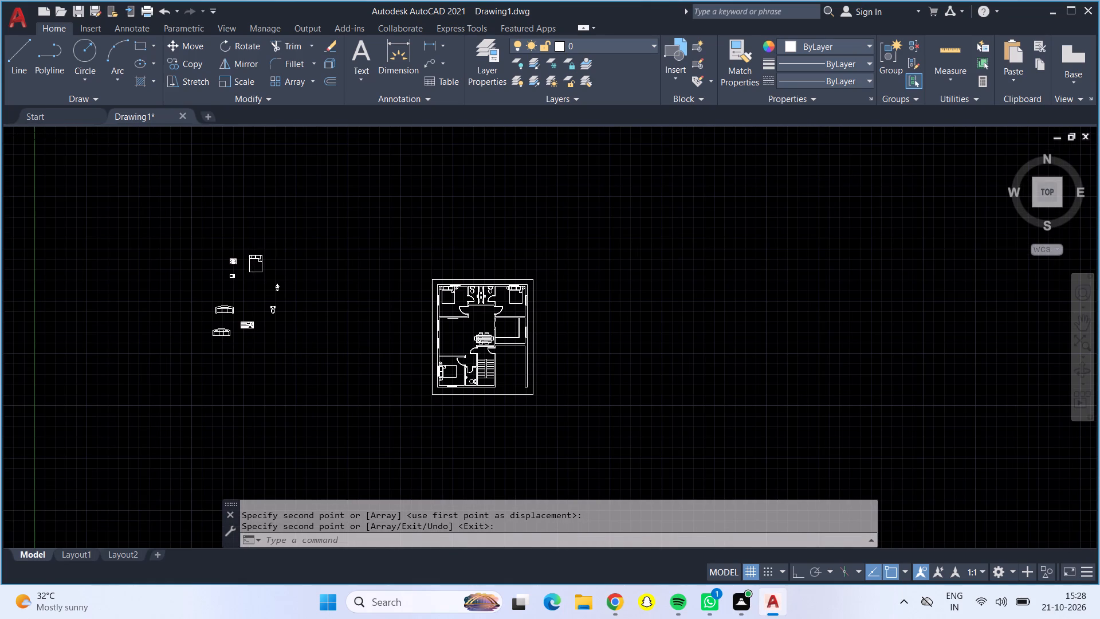
pyautogui.scroll(1, 253, 249)
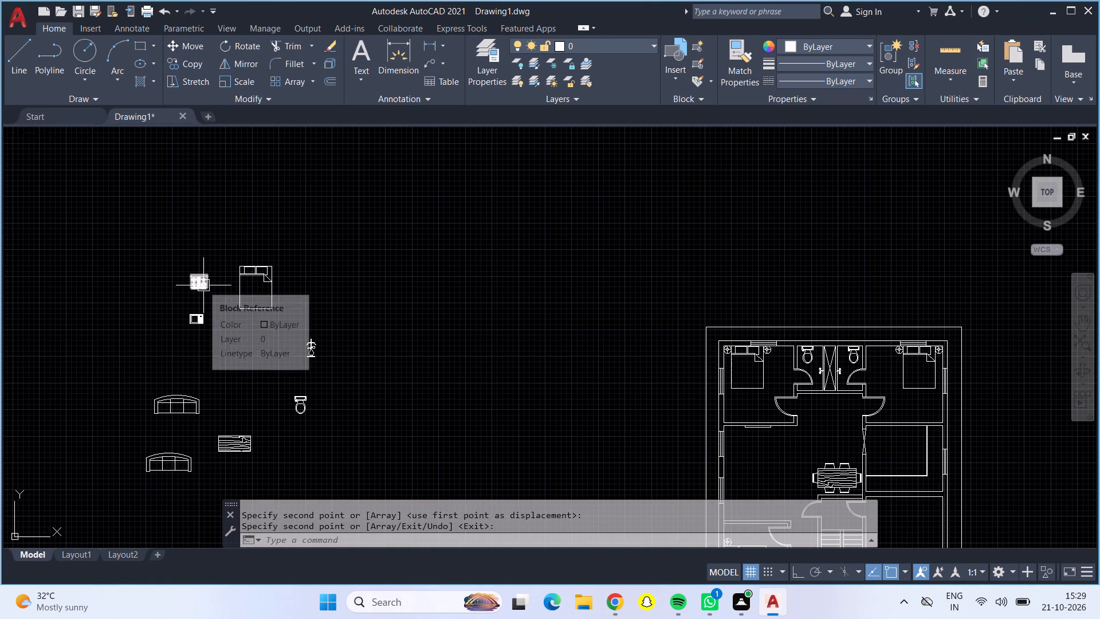
pyautogui.click(203, 285)
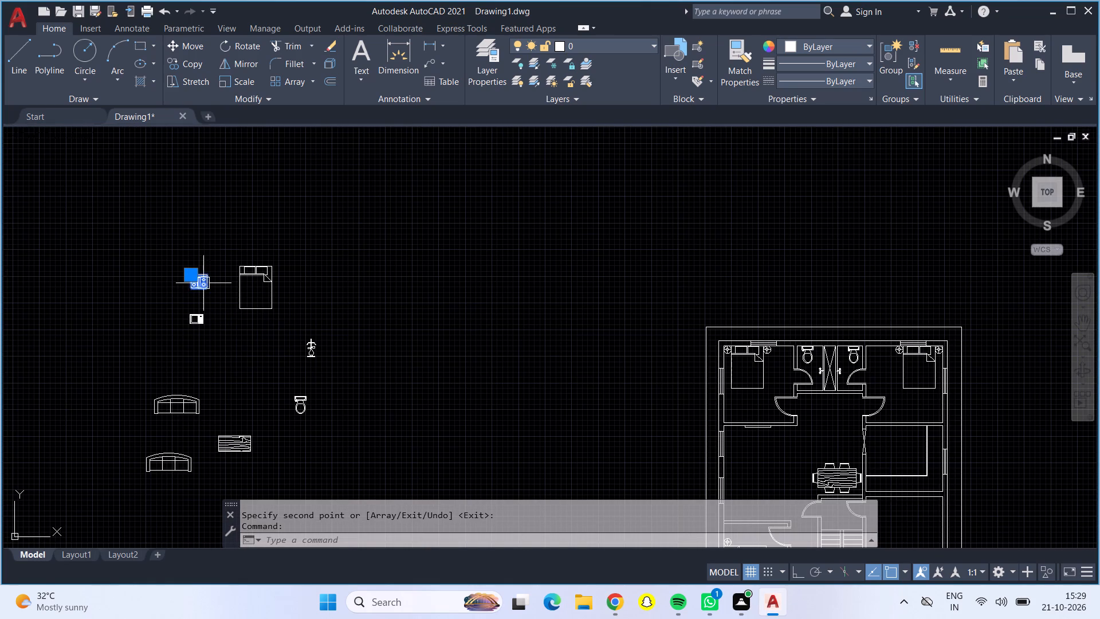
pyautogui.scroll(4, 203, 283)
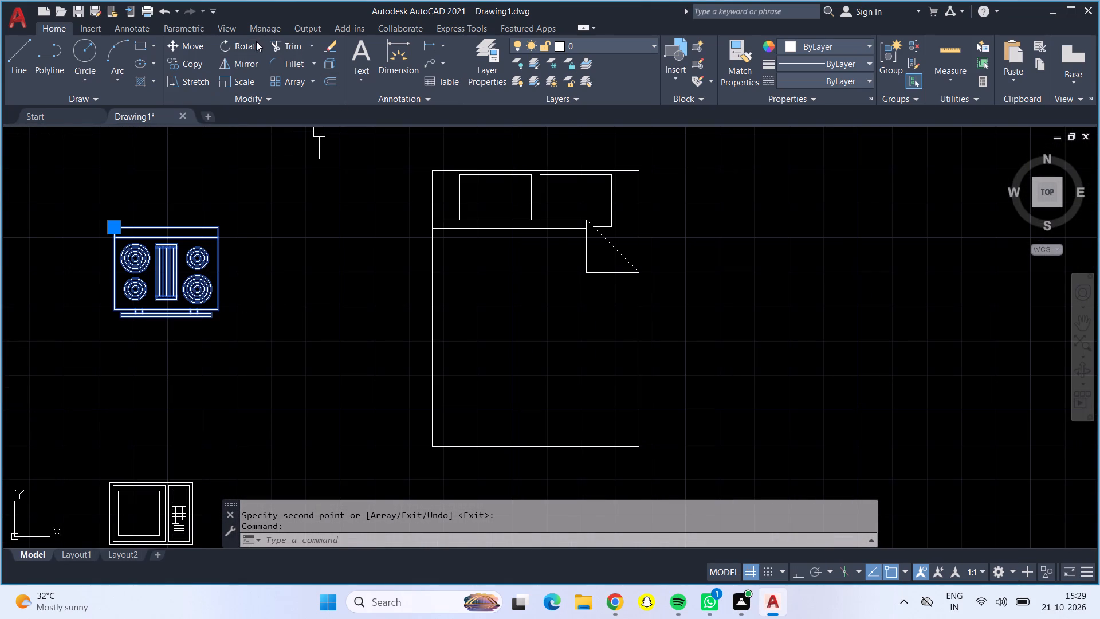
pyautogui.click(256, 41)
pyautogui.click(219, 306)
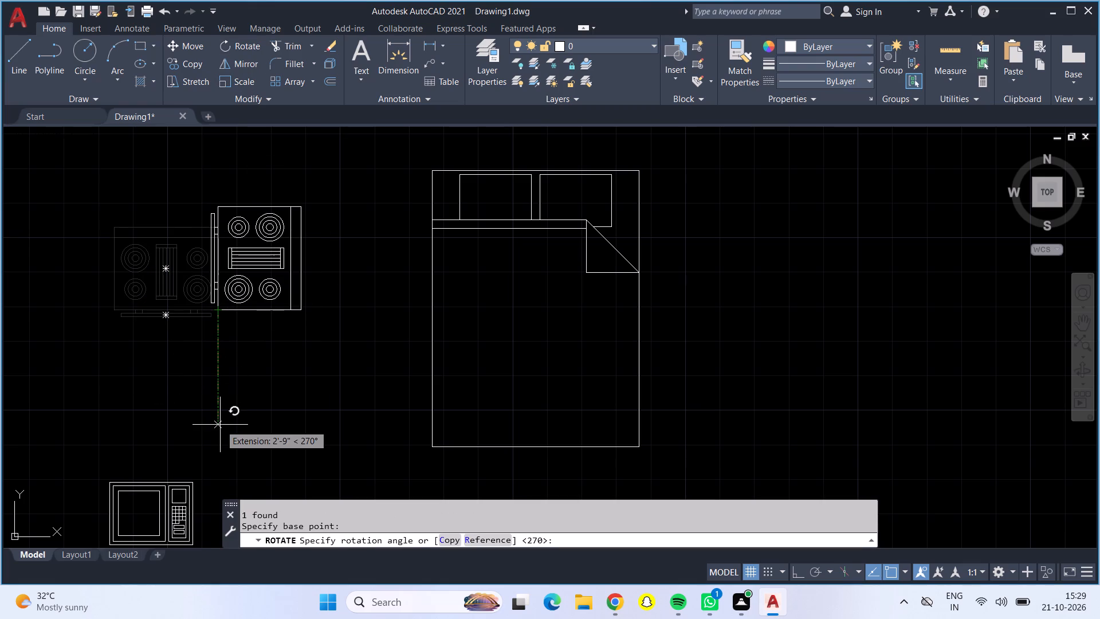
pyautogui.click(216, 450)
# Move the rotated stove onto the kitchen's right-hand counter, near its lower end, with its back along the outer wall.
pyautogui.click(239, 241)
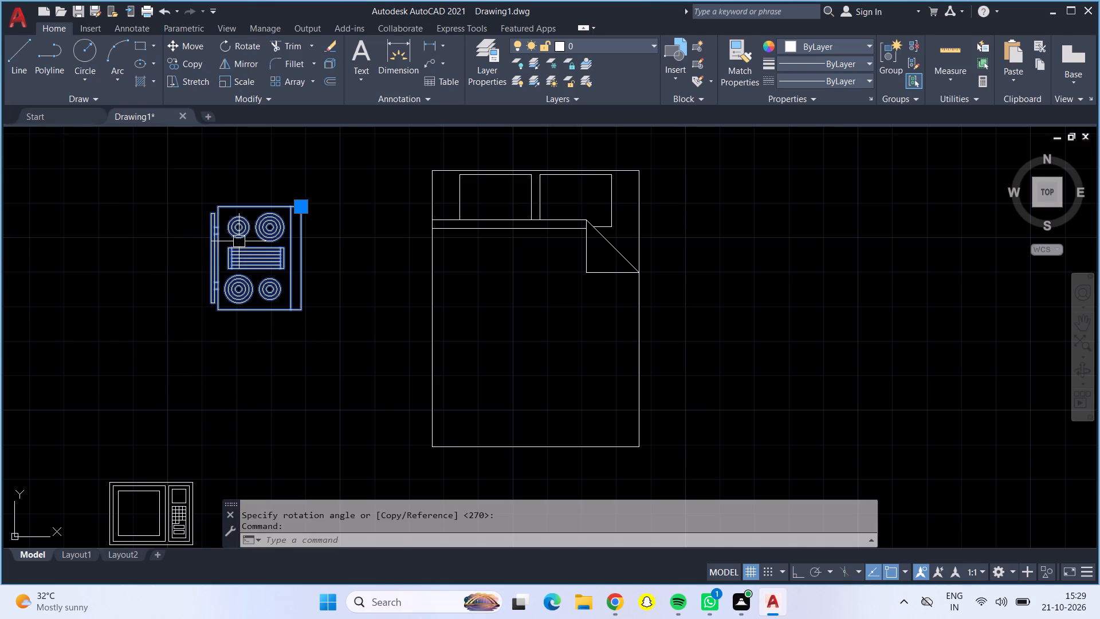
pyautogui.click(192, 46)
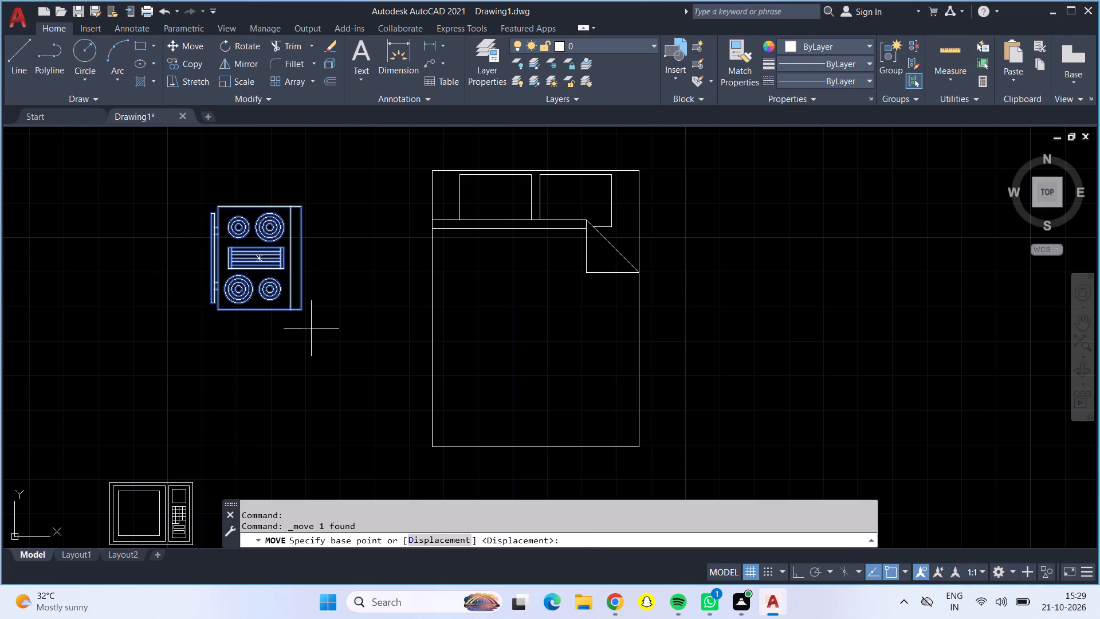
pyautogui.click(300, 312)
pyautogui.scroll(-2, 857, 449)
pyautogui.moveTo(857, 449); pyautogui.dragTo(584, 413, button='middle')
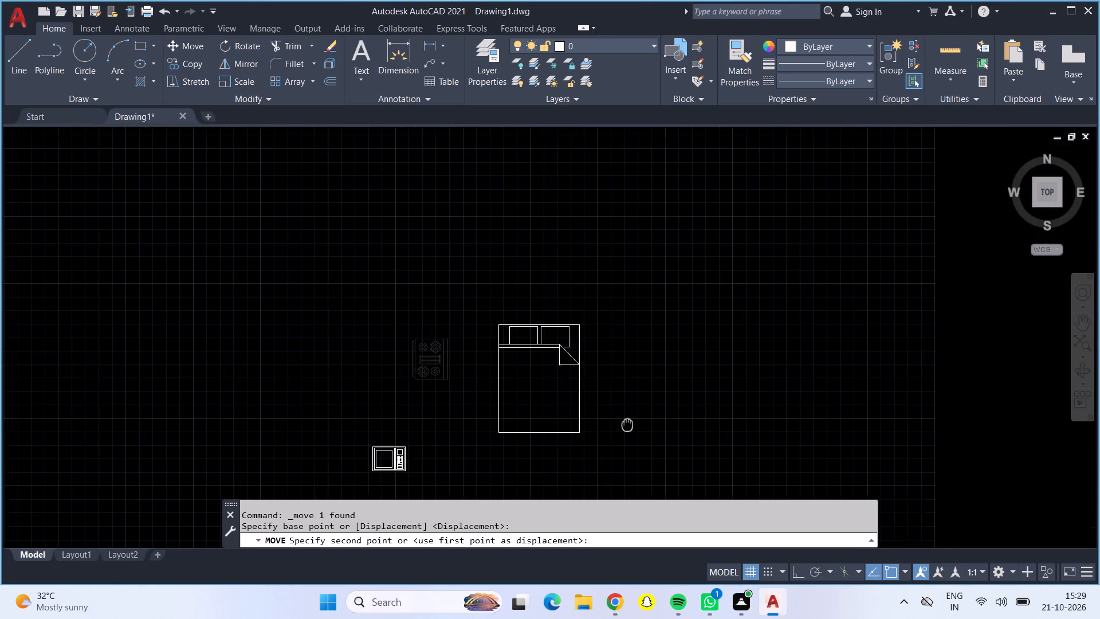
pyautogui.moveTo(584, 413); pyautogui.dragTo(211, 234, button='middle')
pyautogui.scroll(-1, 491, 365)
pyautogui.scroll(-1, 563, 367)
pyautogui.moveTo(565, 367); pyautogui.dragTo(153, 256, button='middle')
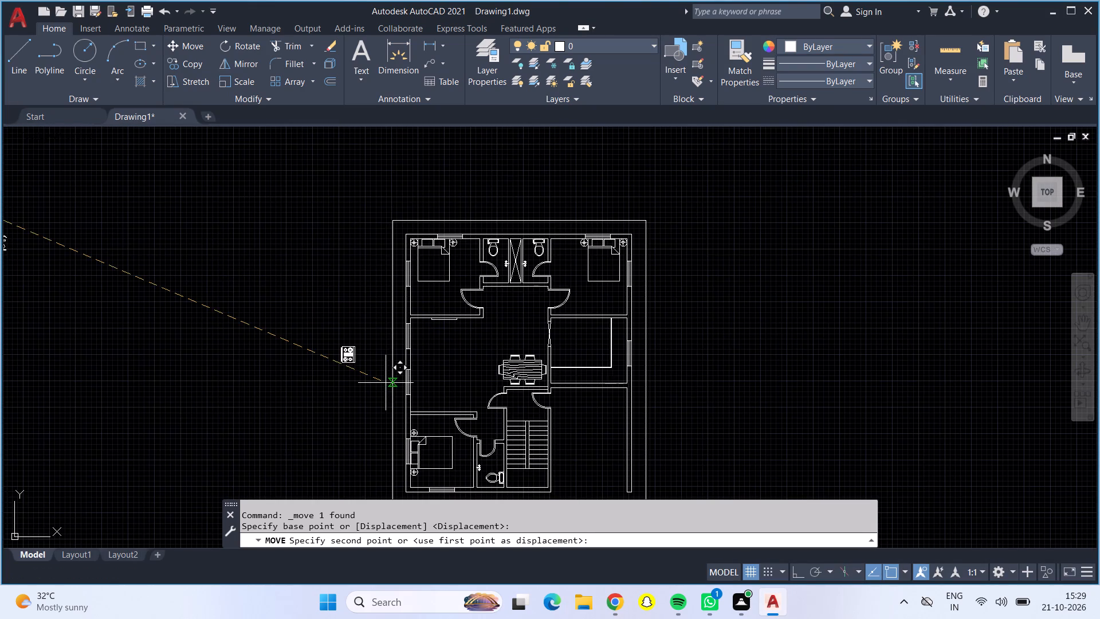
pyautogui.scroll(3, 603, 383)
pyautogui.scroll(2, 691, 328)
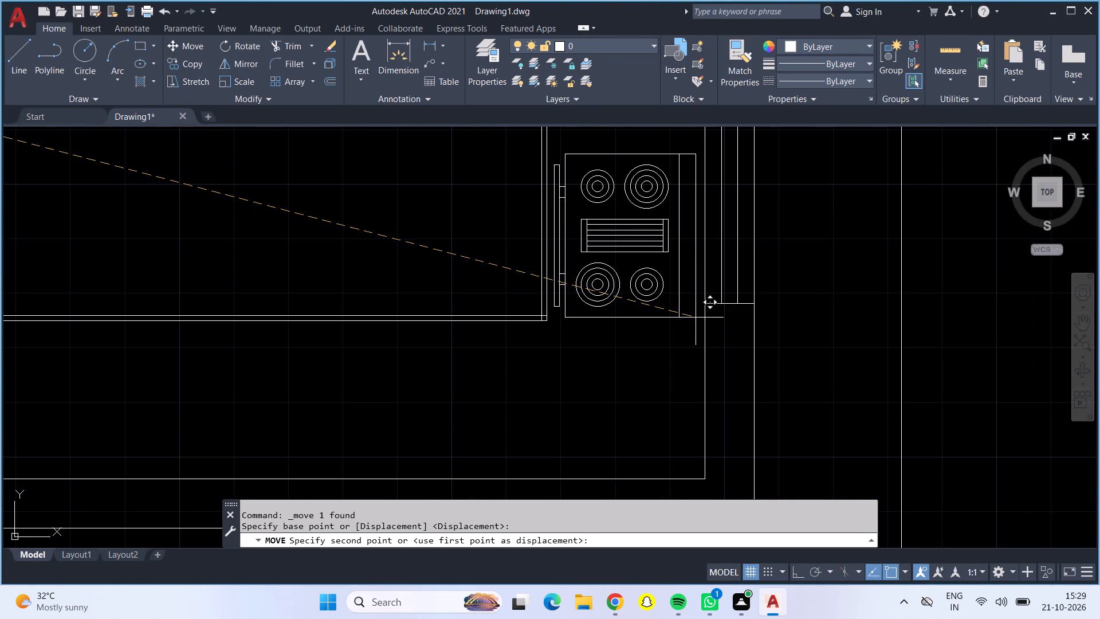
pyautogui.click(696, 318)
# Move the loose microwave onto the kitchen's lower counter, just below and left of the stove.
pyautogui.scroll(-2, 696, 318)
pyautogui.scroll(-3, 571, 392)
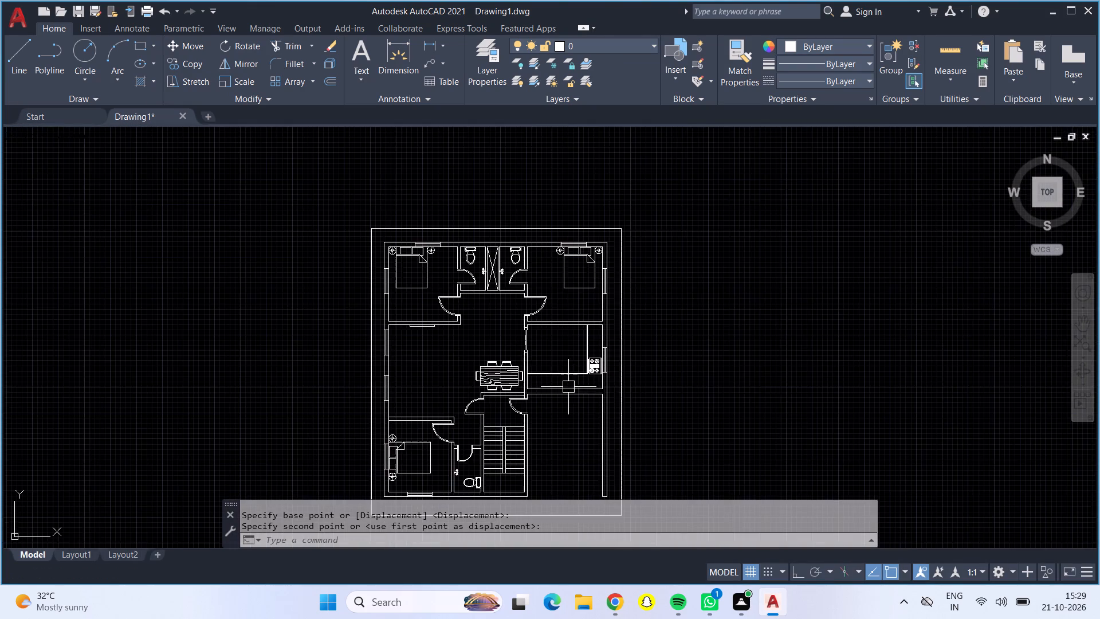
pyautogui.scroll(-1, 433, 345)
pyautogui.scroll(4, 73, 268)
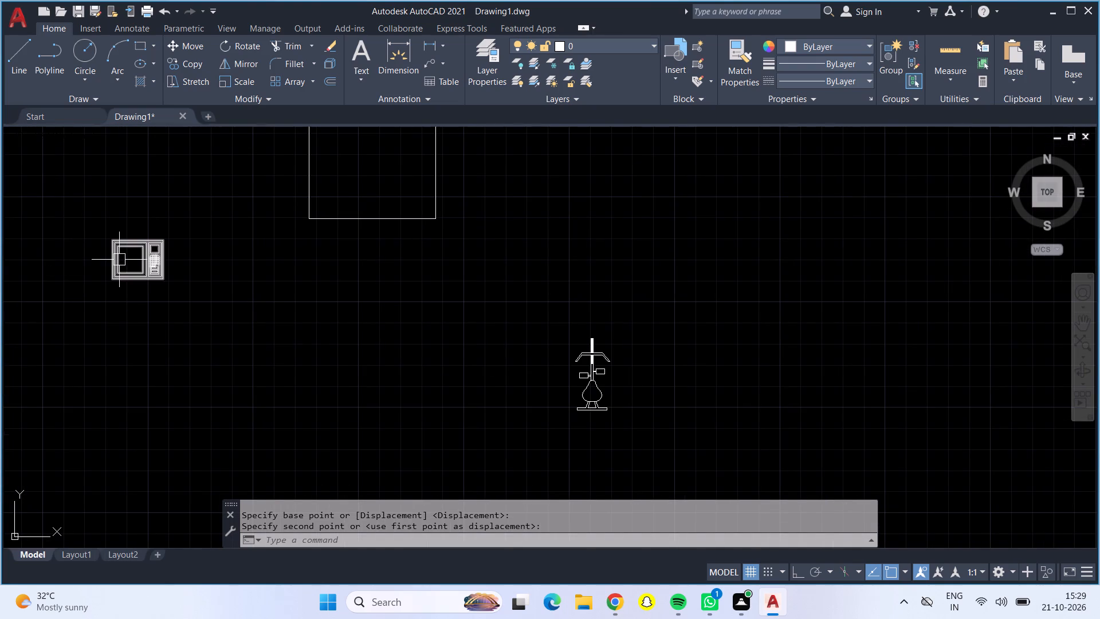
pyautogui.click(119, 260)
pyautogui.click(182, 45)
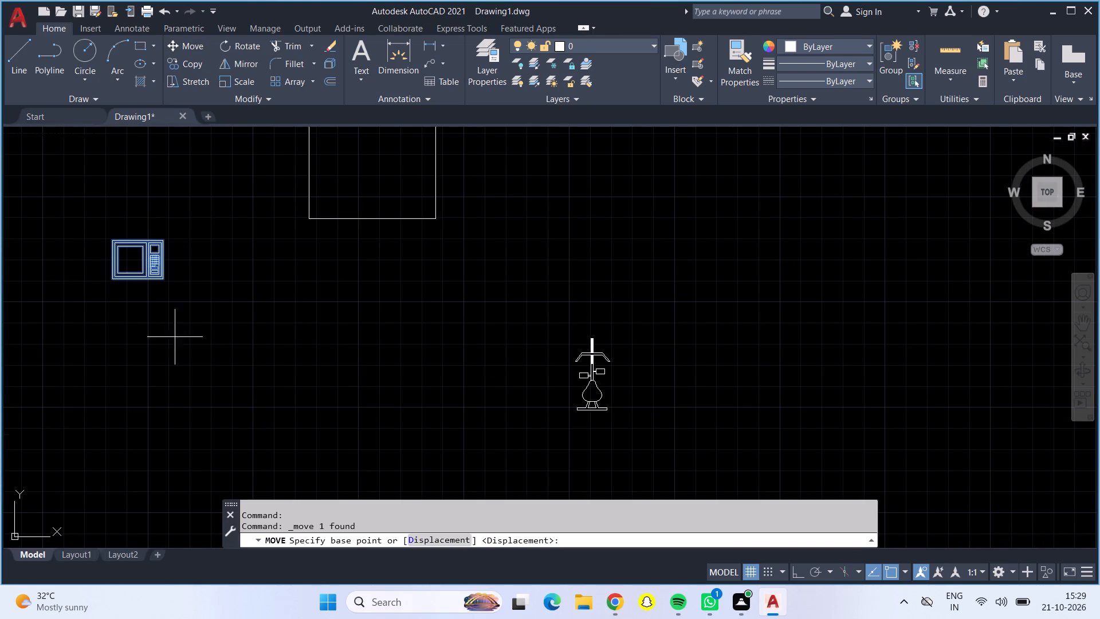
pyautogui.click(161, 277)
pyautogui.scroll(-3, 370, 373)
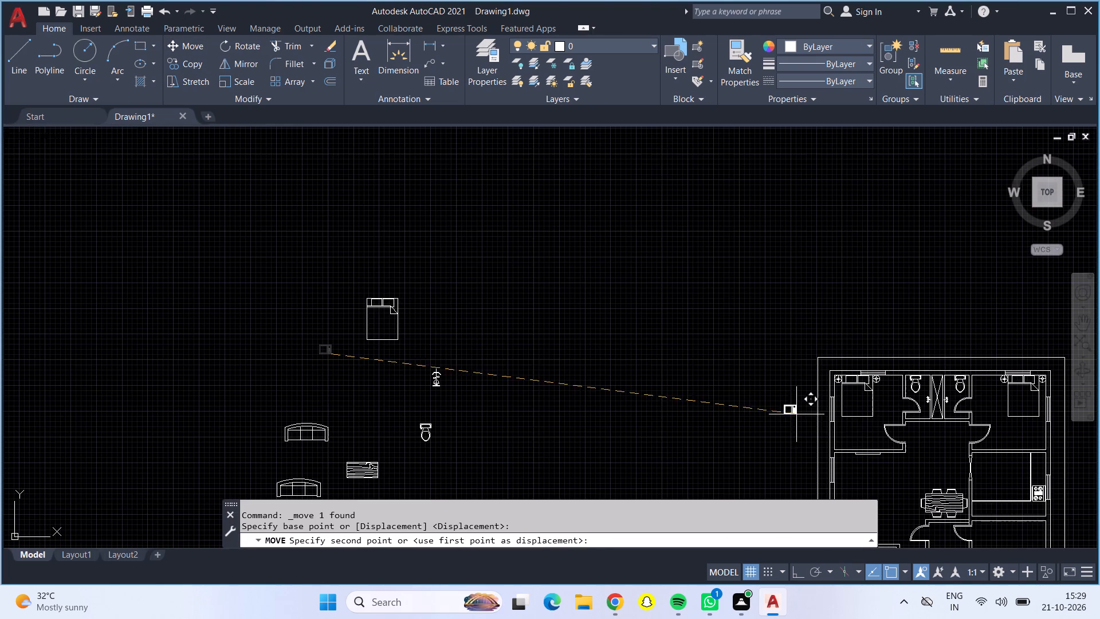
pyautogui.scroll(4, 1029, 523)
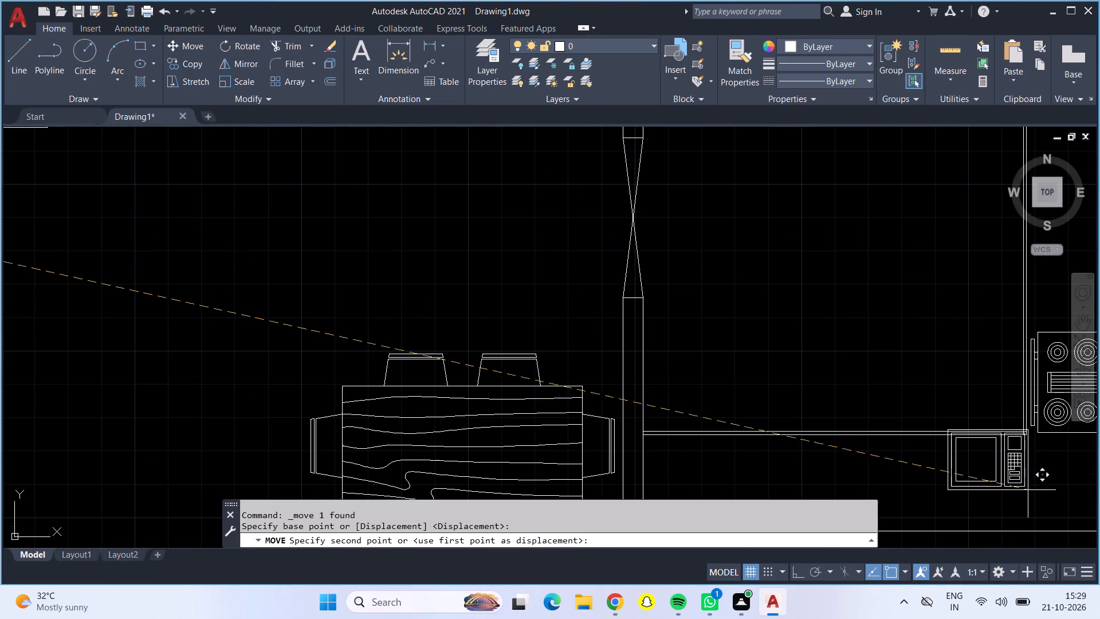
pyautogui.click(1023, 512)
# Rotate the upper loose sofa 90° counterclockwise about its right side so its curved back faces left.
pyautogui.scroll(-2, 1023, 512)
pyautogui.scroll(-2, 740, 464)
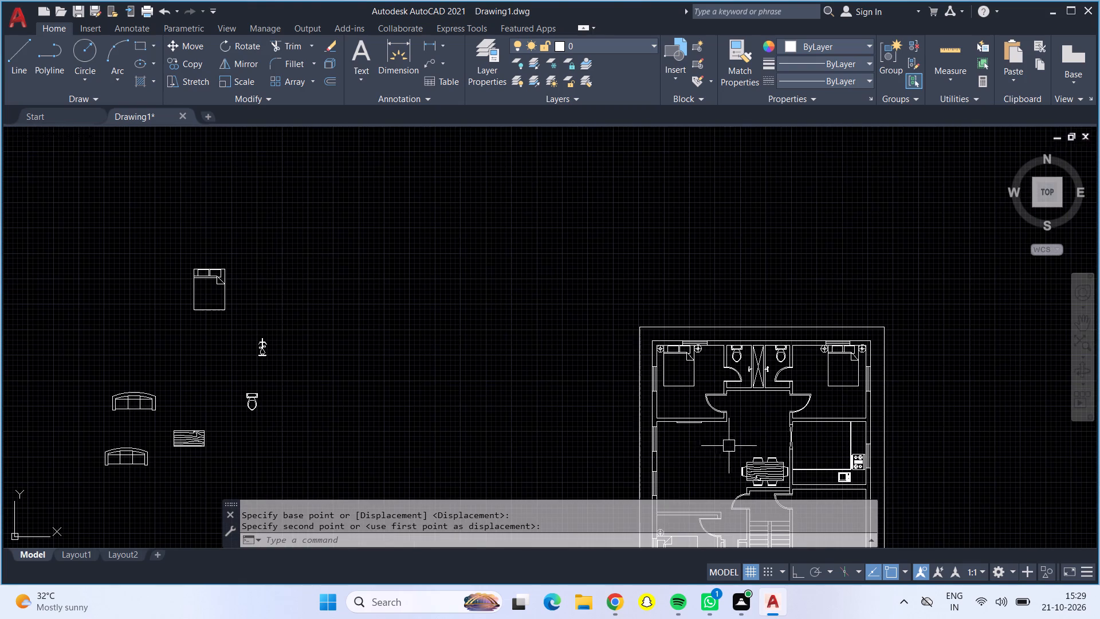
pyautogui.moveTo(260, 451); pyautogui.dragTo(237, 276, button='middle')
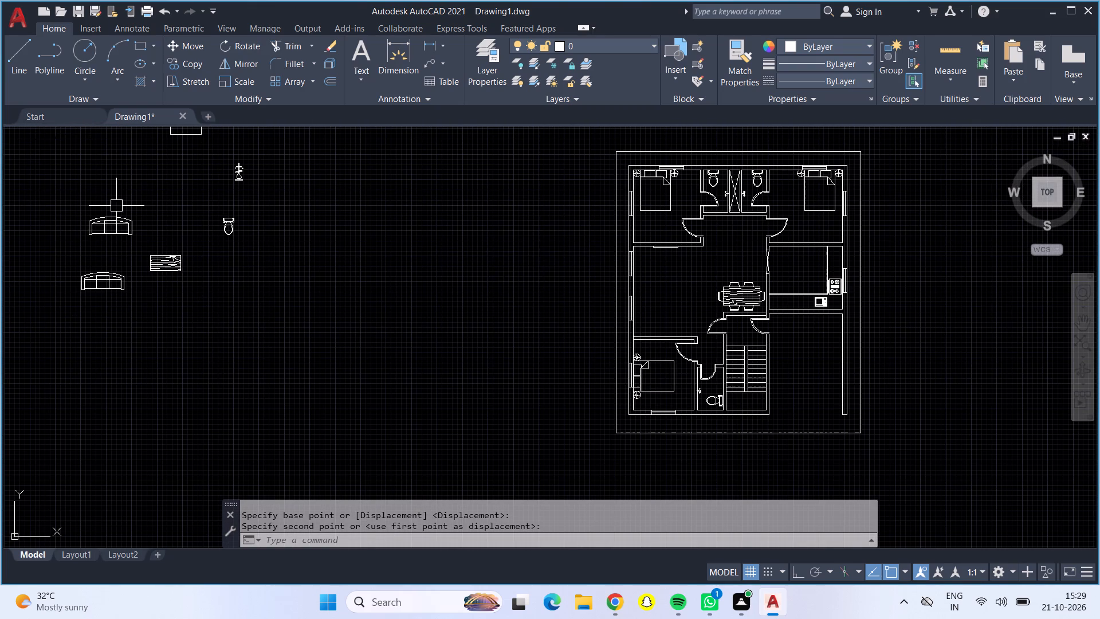
pyautogui.click(120, 230)
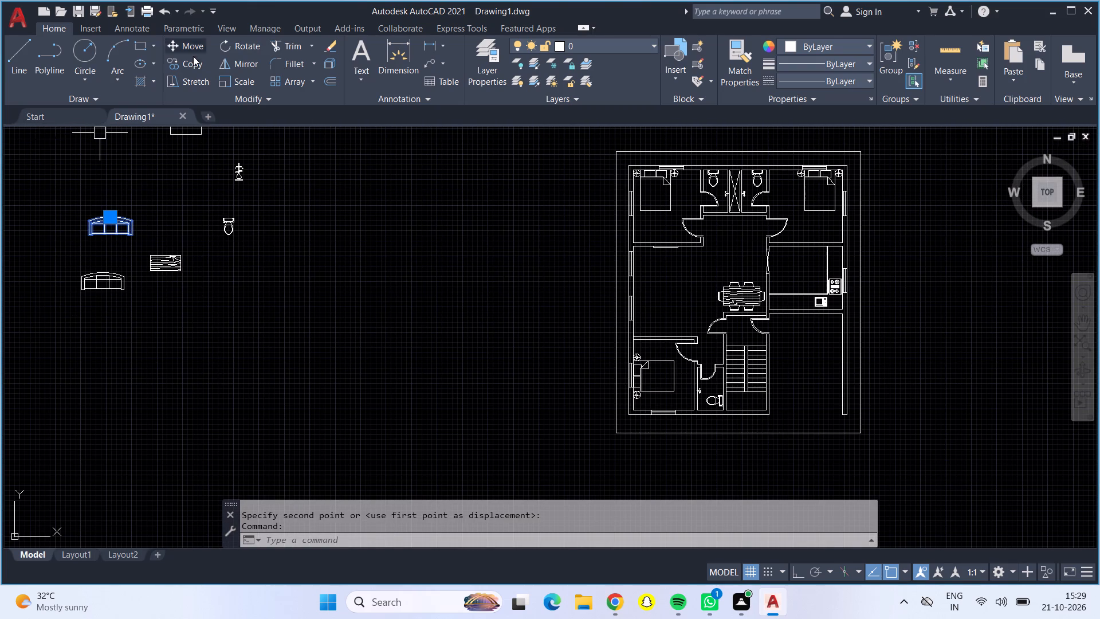
pyautogui.click(237, 46)
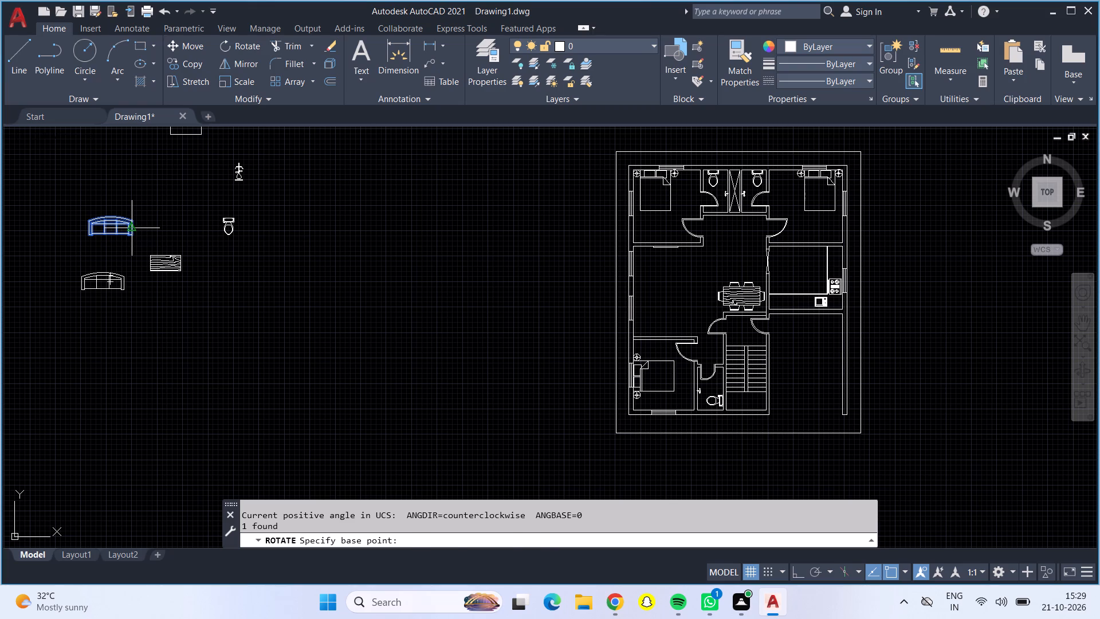
pyautogui.click(132, 226)
pyautogui.click(125, 182)
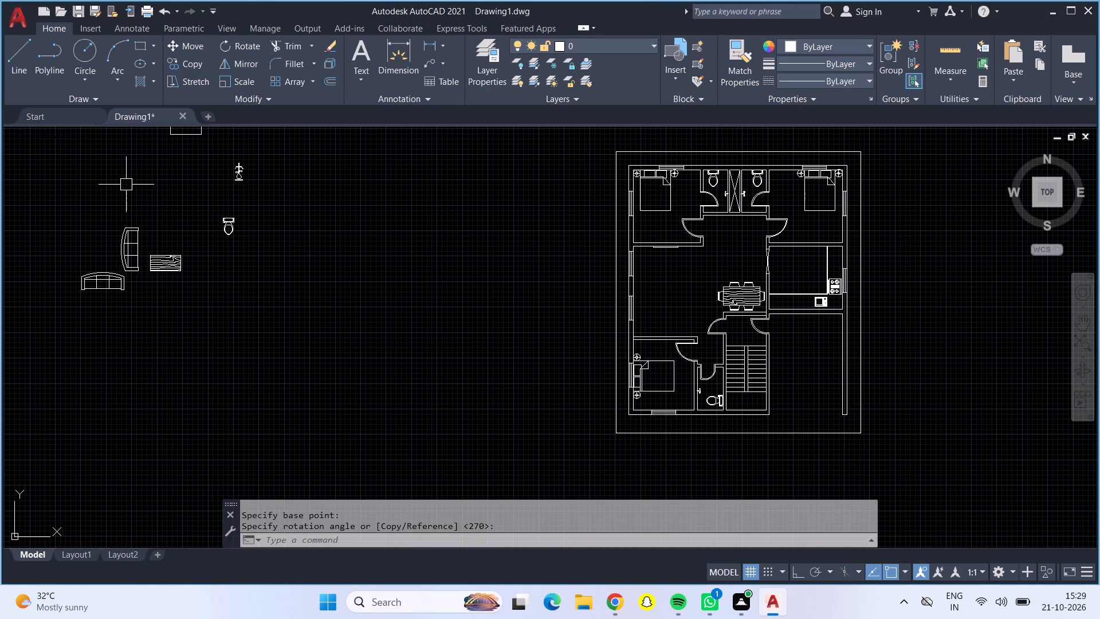
# Move the lower loose sofa a short distance straight down, away from the rotated sofa.
pyautogui.click(120, 291)
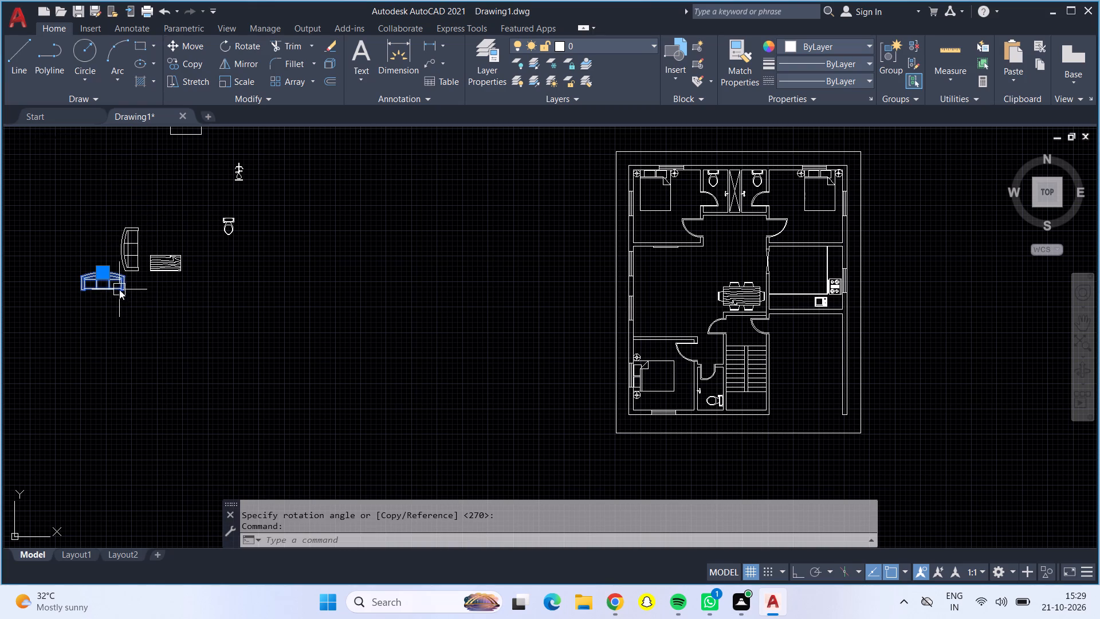
pyautogui.click(191, 44)
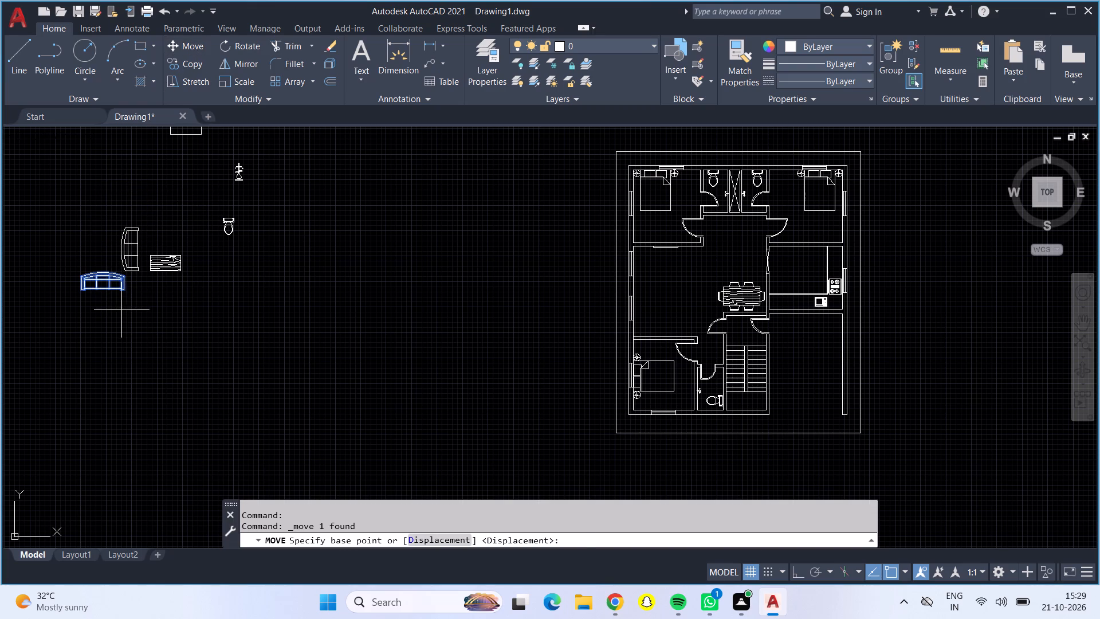
pyautogui.click(122, 293)
pyautogui.click(118, 327)
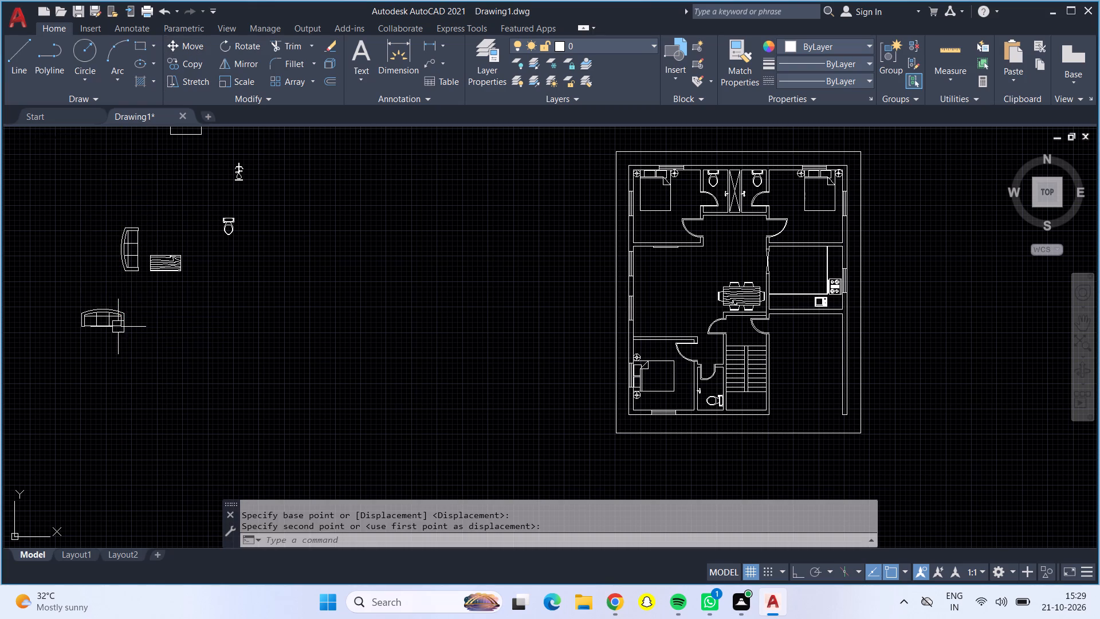
# Rotate the lower loose sofa 180° about its lower-right corner, with Ortho on.
pyautogui.click(120, 308)
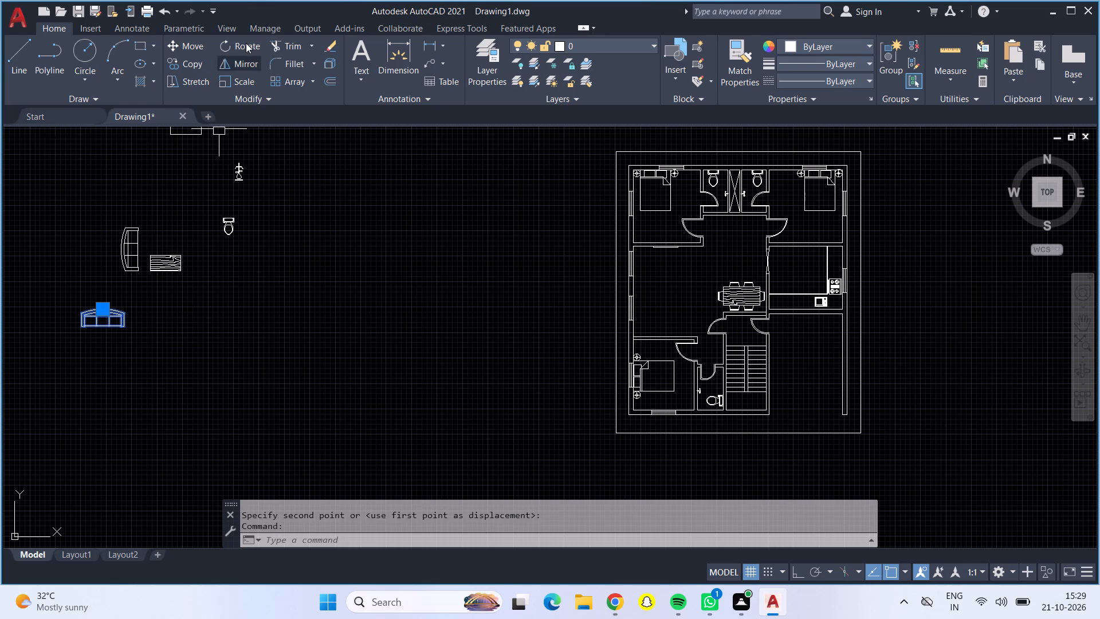
pyautogui.click(246, 43)
pyautogui.click(121, 330)
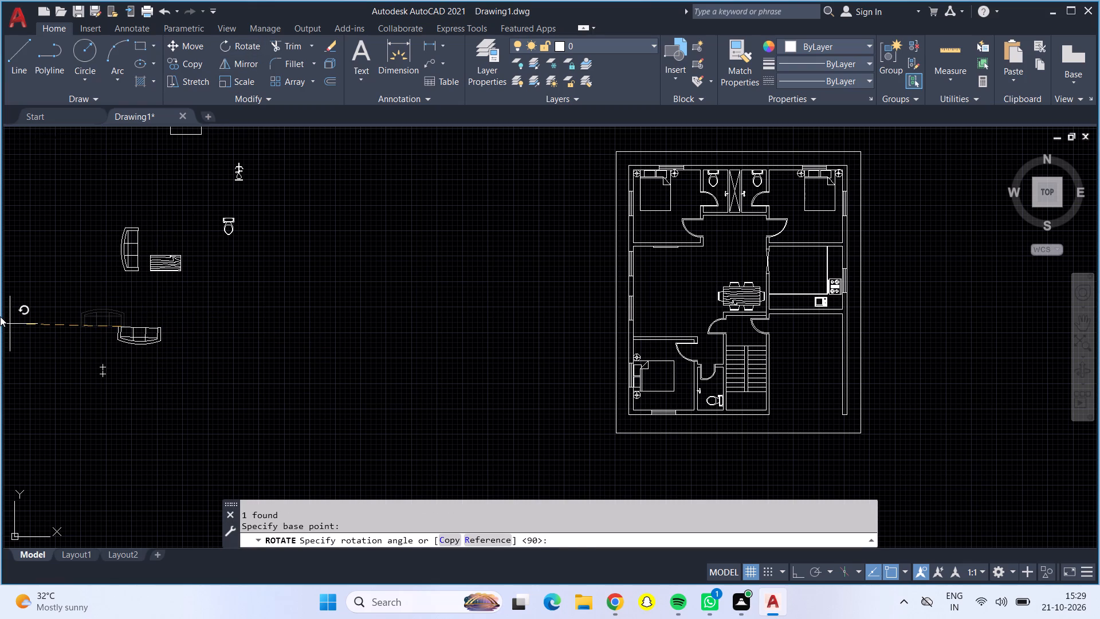
pyautogui.press('F8')
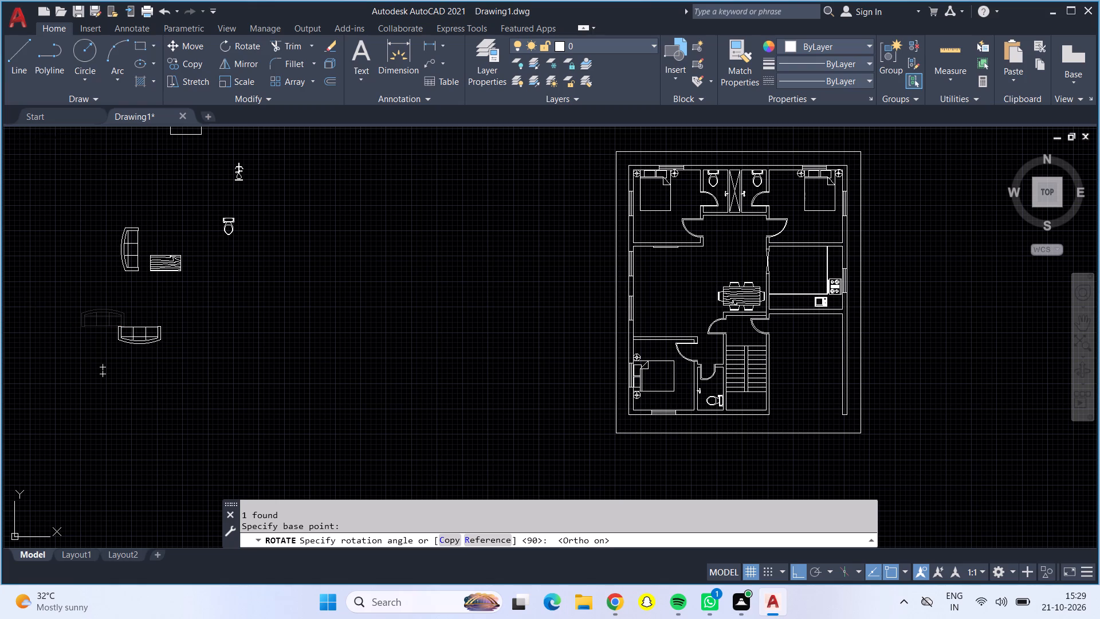
pyautogui.click(58, 307)
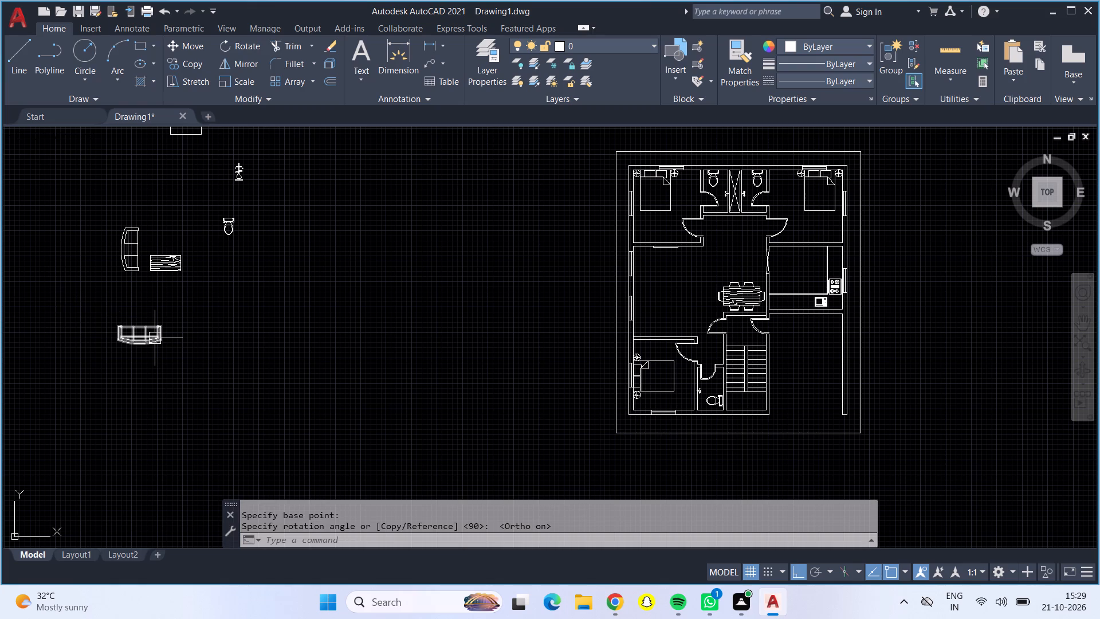
# Move the inverted sofa into the living room, its curved back touching the lower-left bedroom's upper wall, with Ortho off.
pyautogui.click(154, 338)
pyautogui.click(188, 43)
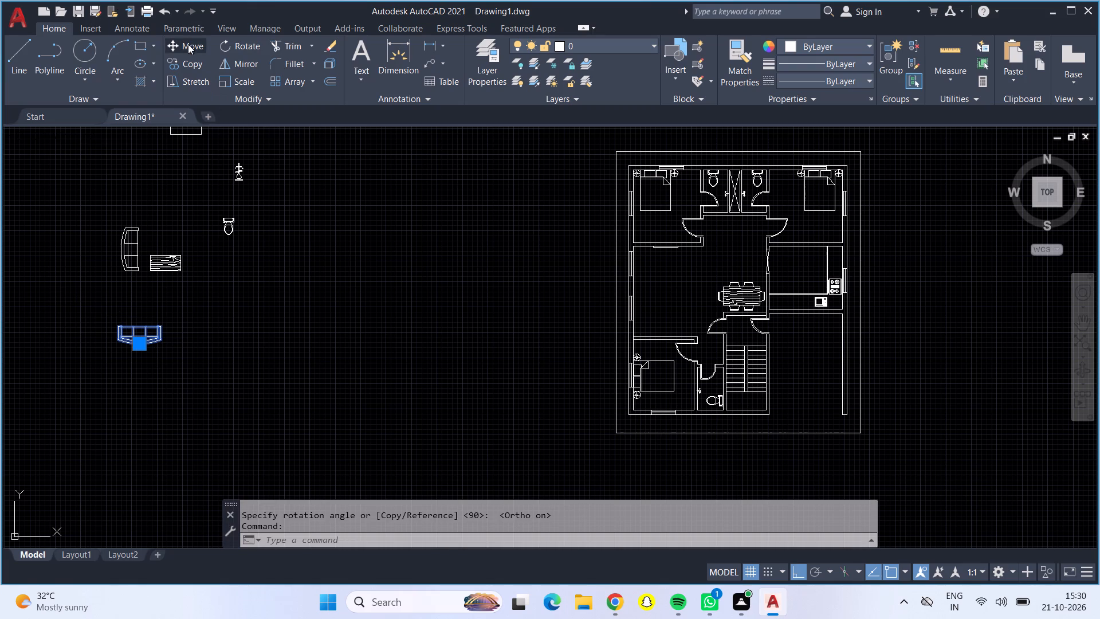
pyautogui.click(140, 346)
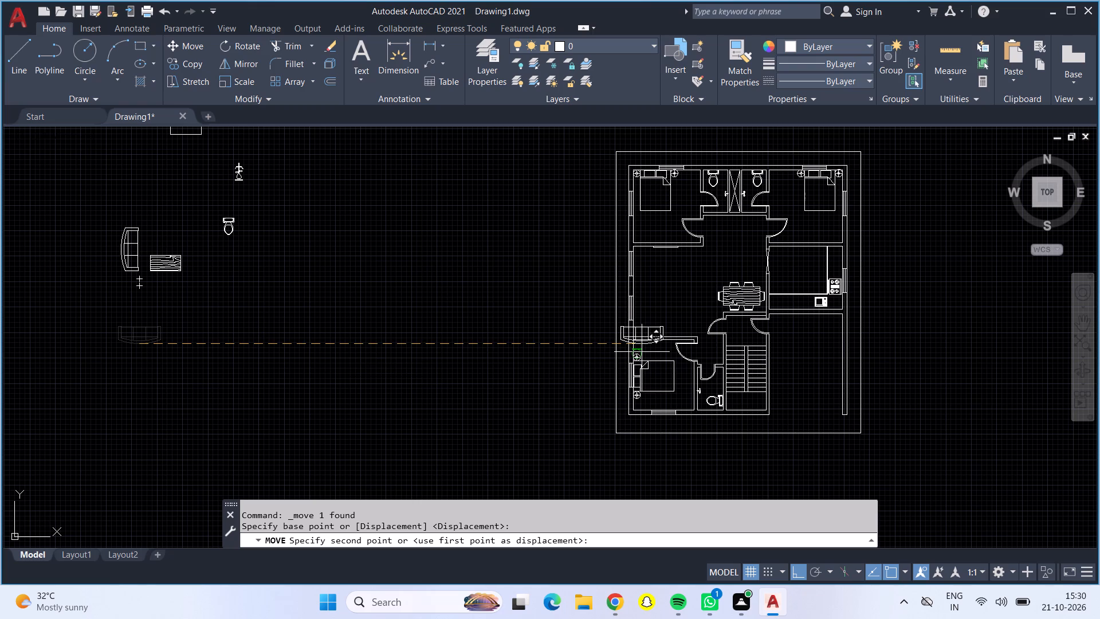
pyautogui.press('F8')
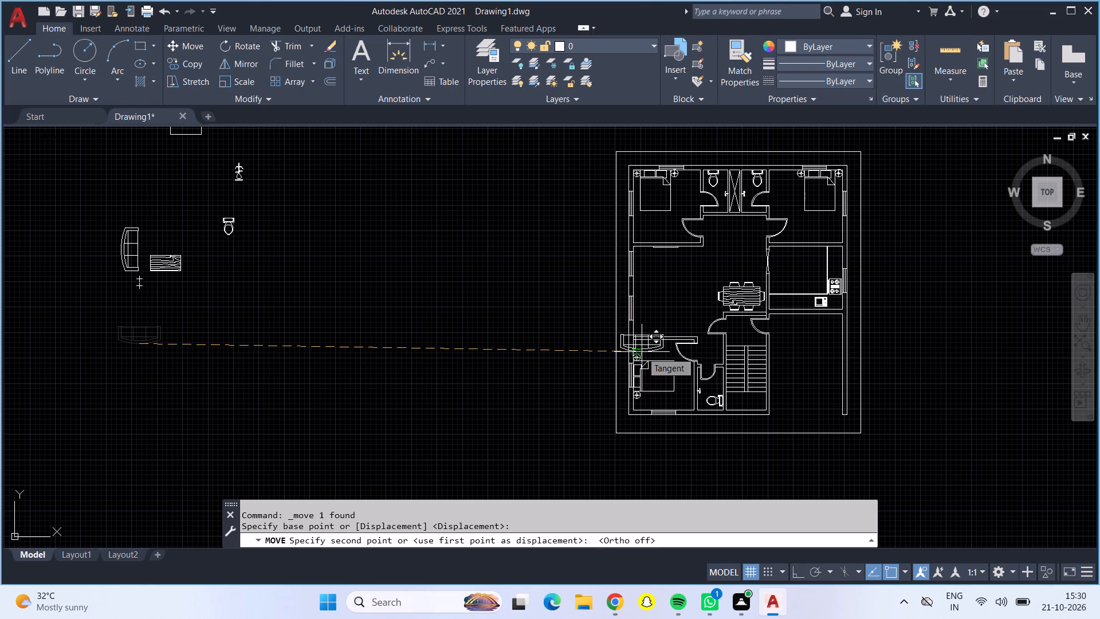
pyautogui.scroll(3, 671, 340)
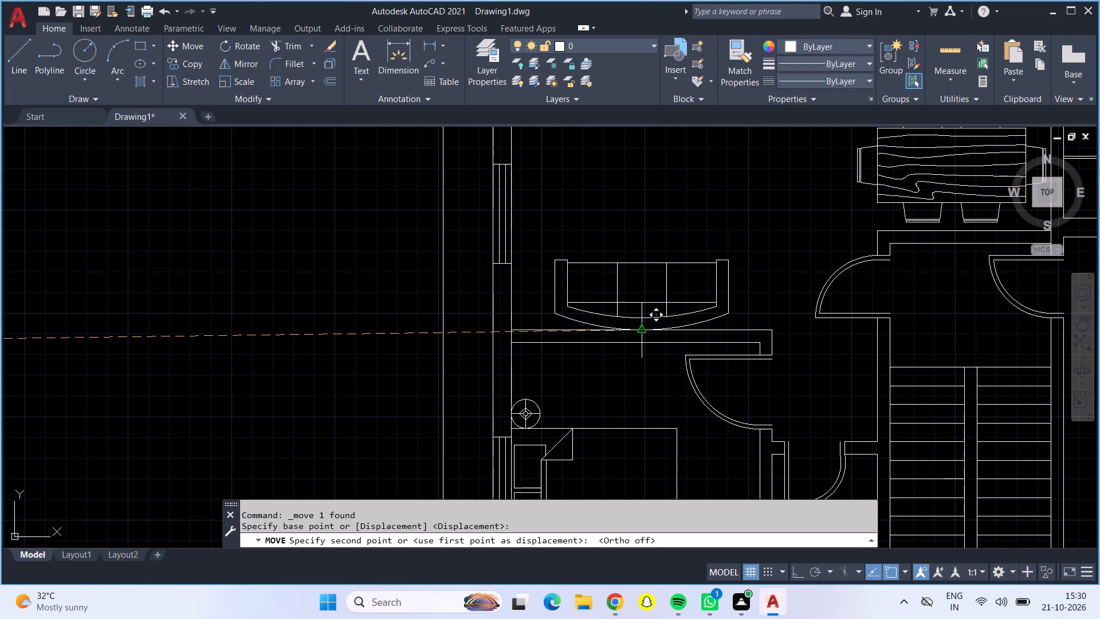
pyautogui.click(639, 331)
# Move the loose upright sofa into the living room, the middle of its curved back touching the left exterior wall.
pyautogui.scroll(-3, 634, 317)
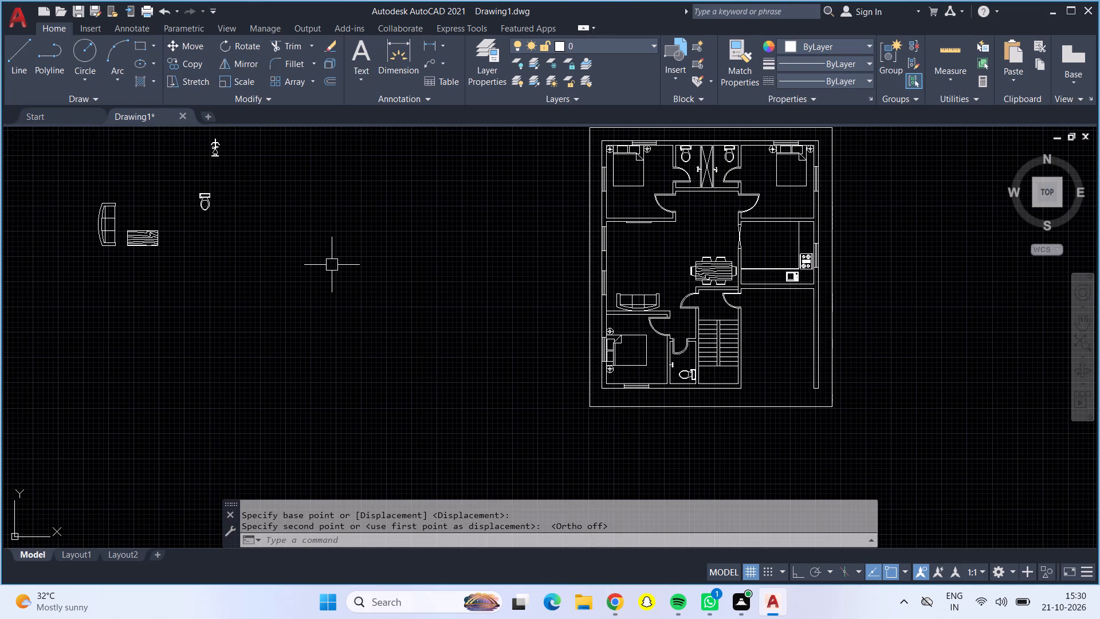
pyautogui.click(109, 231)
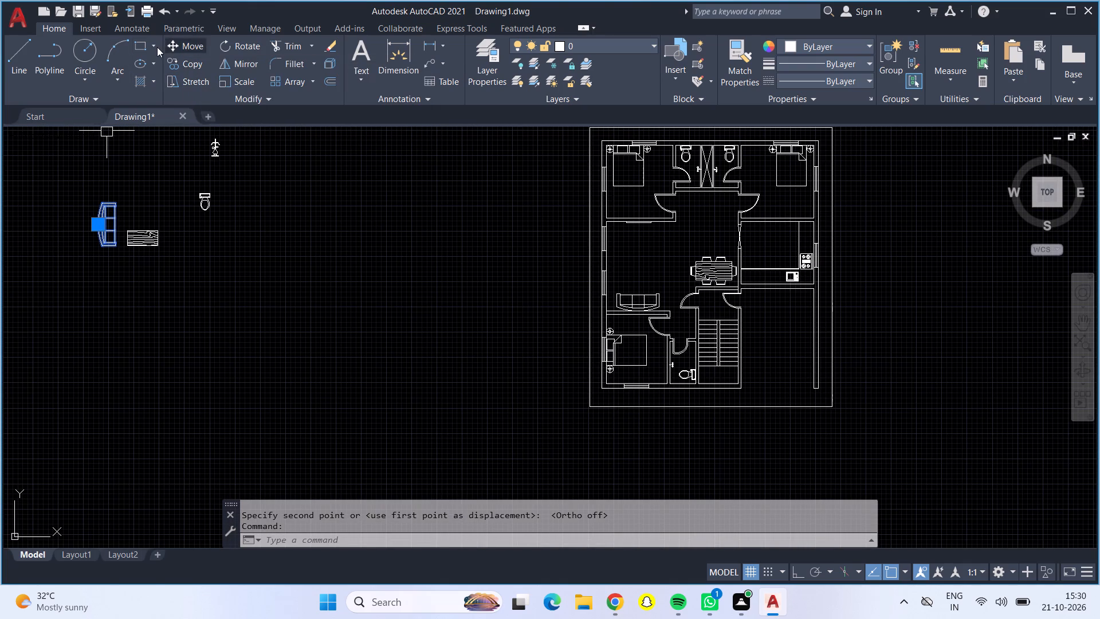
pyautogui.click(167, 43)
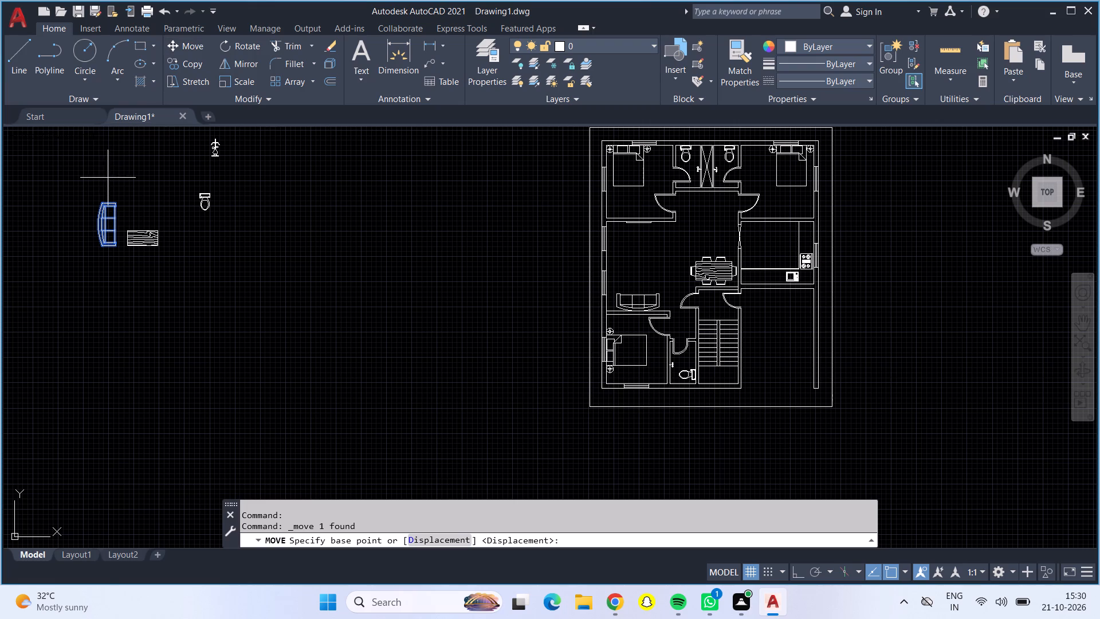
pyautogui.click(95, 225)
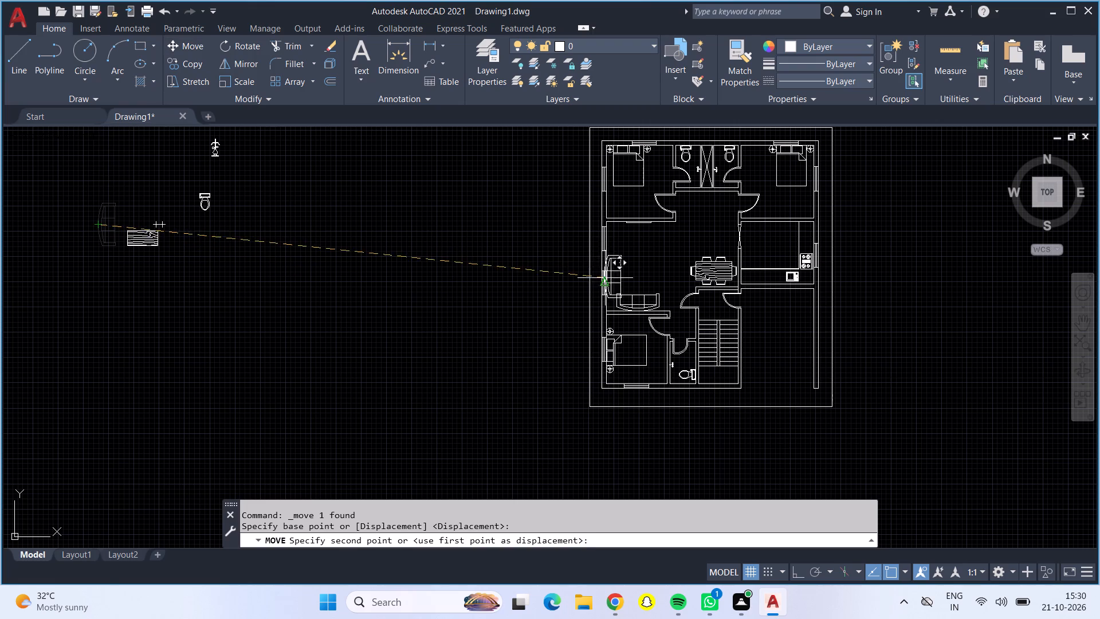
pyautogui.scroll(3, 606, 279)
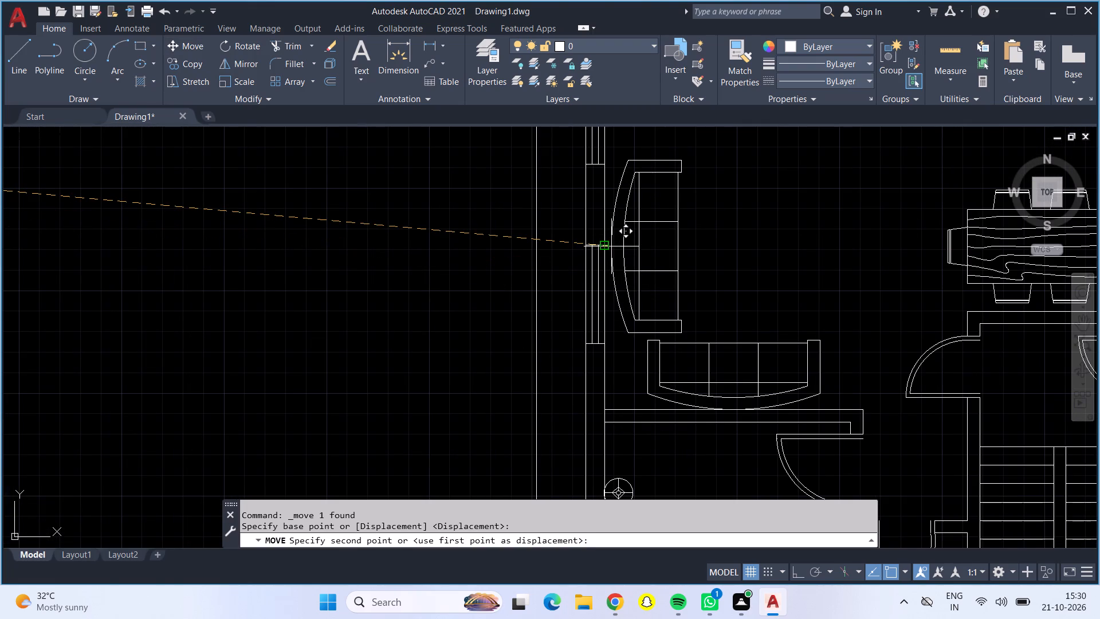
pyautogui.click(606, 246)
# Rotate the loose wooden table 90° clockwise about its upper-right corner, with Ortho on, so it stands upright.
pyautogui.scroll(-3, 606, 246)
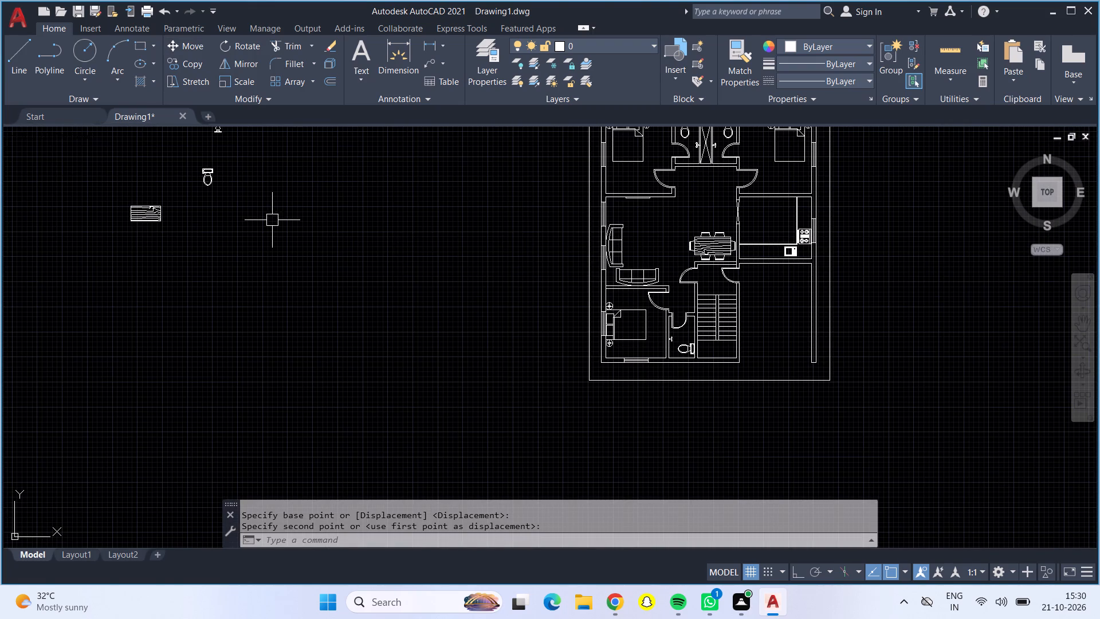
pyautogui.click(151, 217)
pyautogui.click(248, 44)
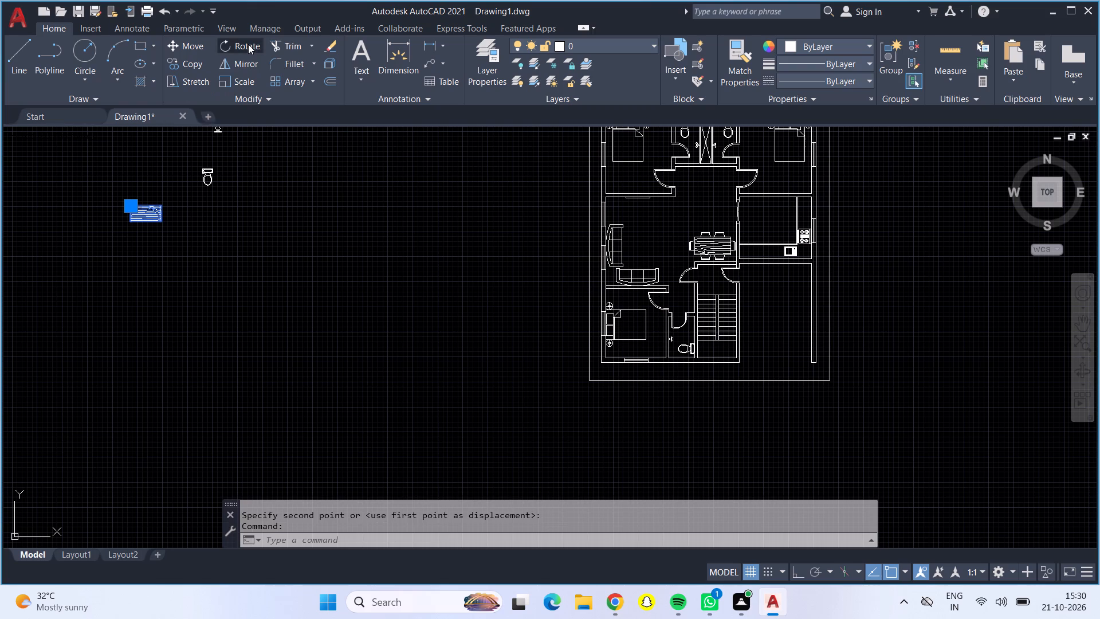
pyautogui.click(160, 206)
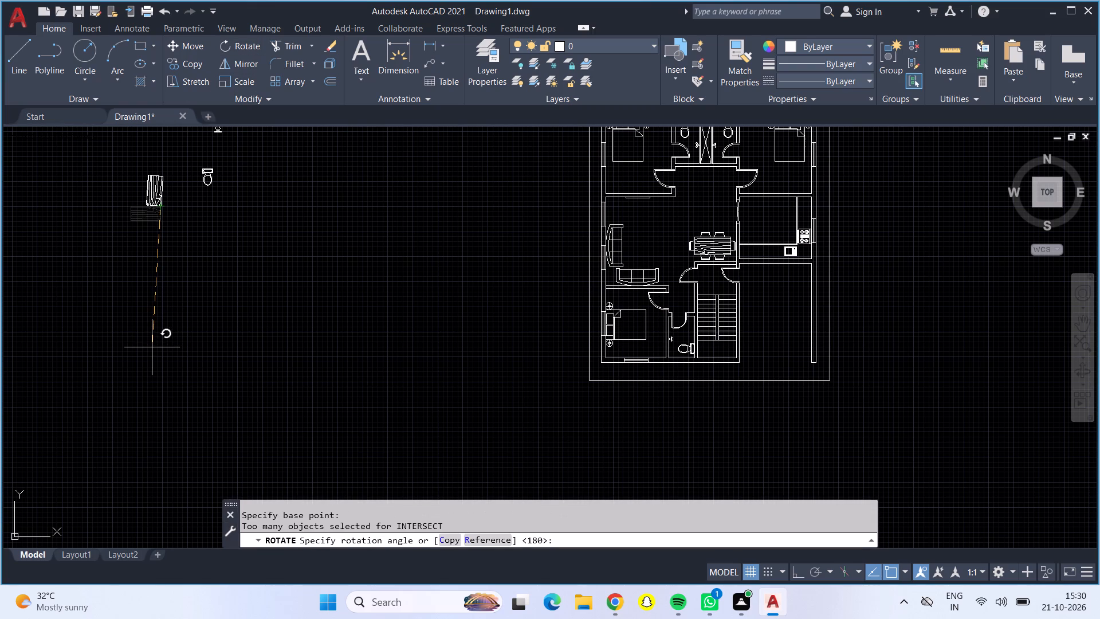
pyautogui.press('F8')
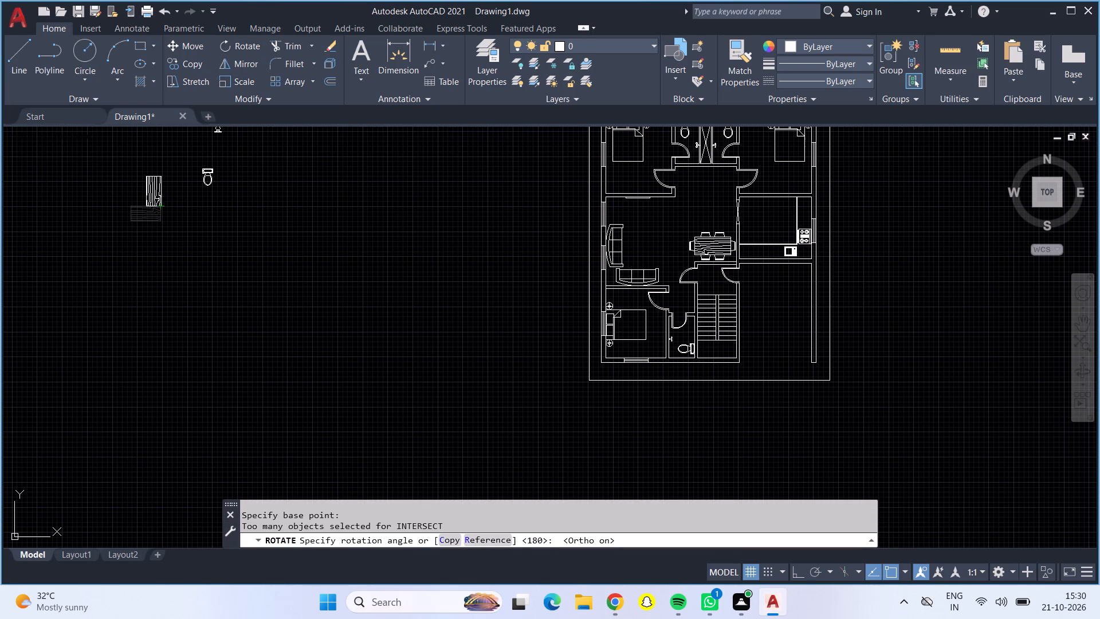
pyautogui.click(175, 287)
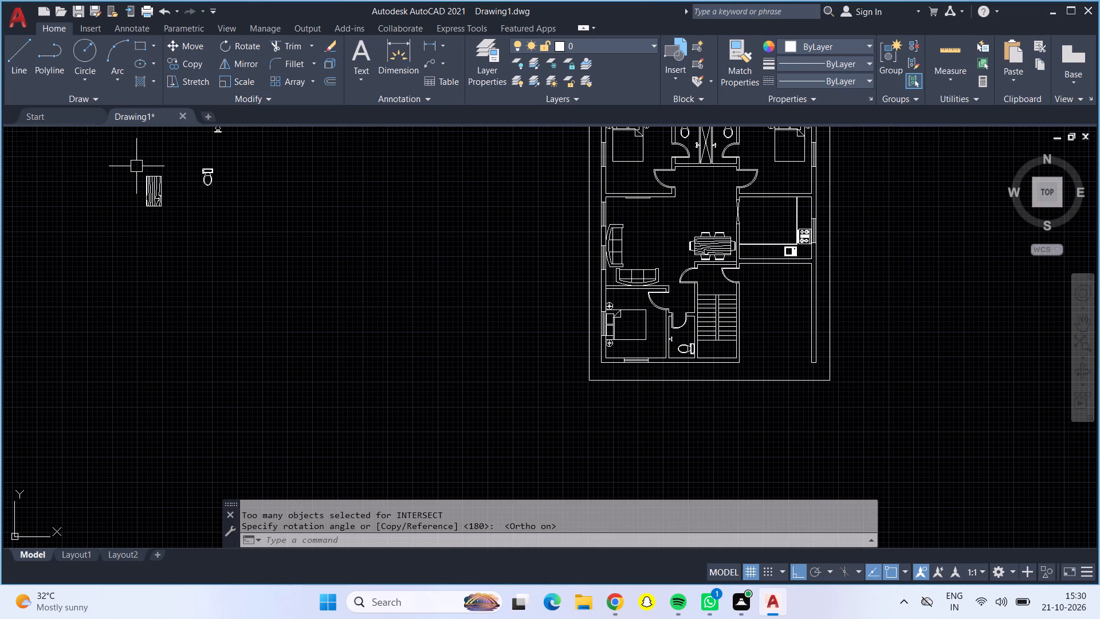
# Move the upright wooden table into the living room, beside the wall sofa and above the lower sofa, with Ortho off.
pyautogui.click(151, 187)
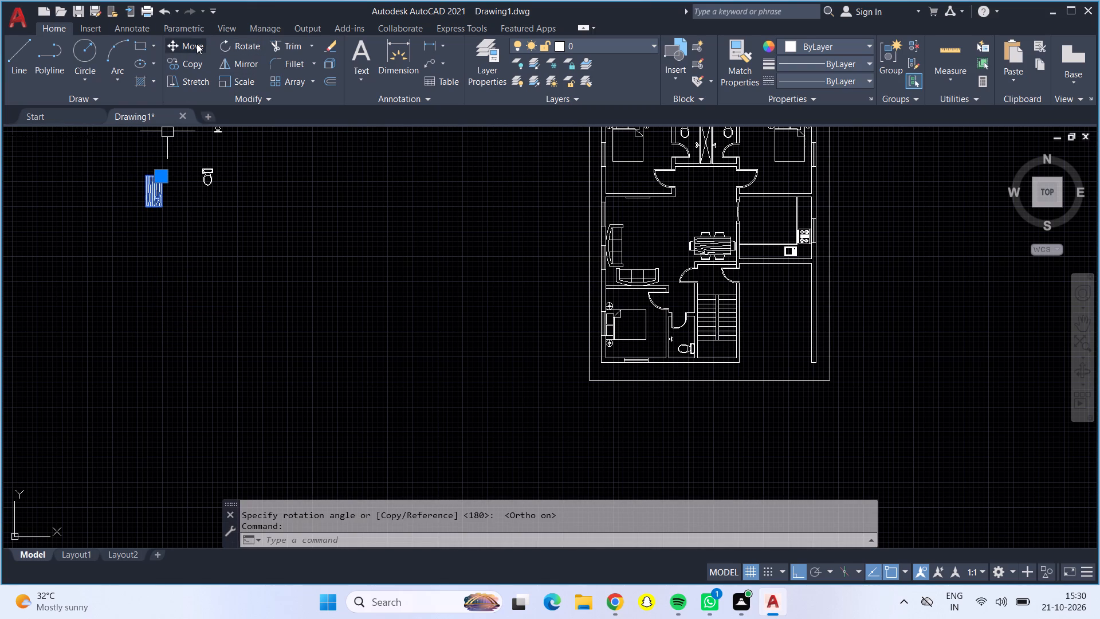
pyautogui.click(197, 45)
pyautogui.click(159, 202)
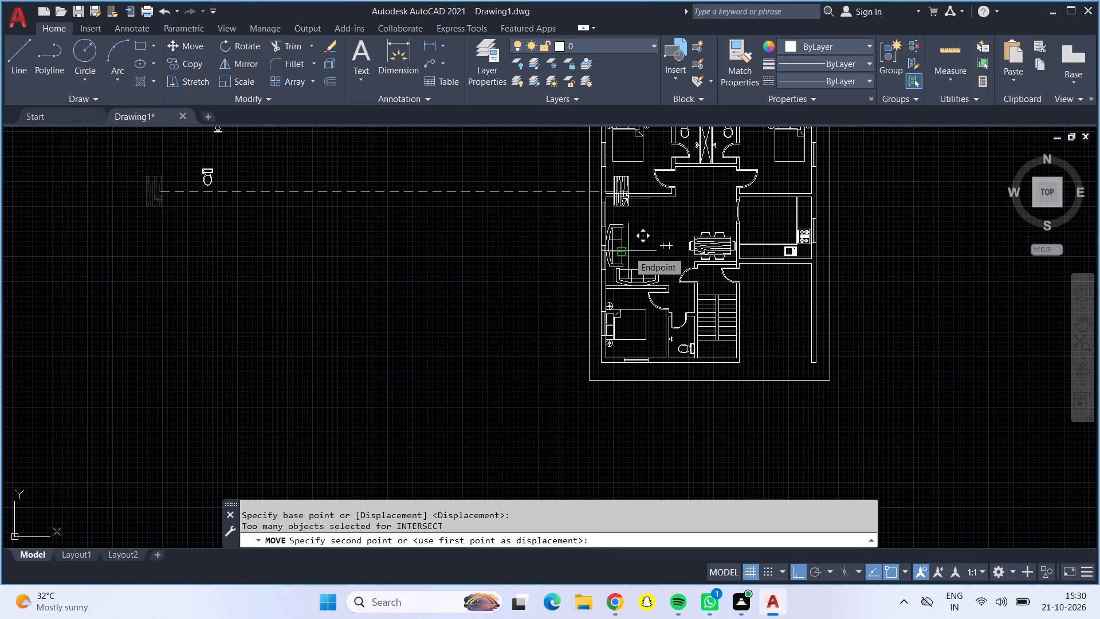
pyautogui.press('F8')
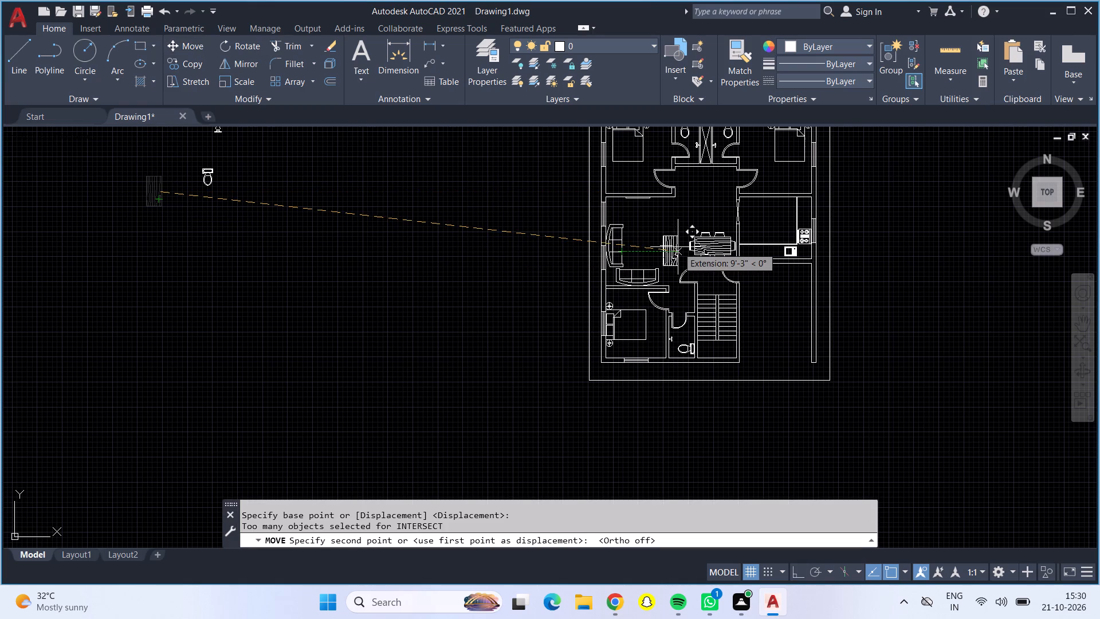
pyautogui.scroll(3, 651, 246)
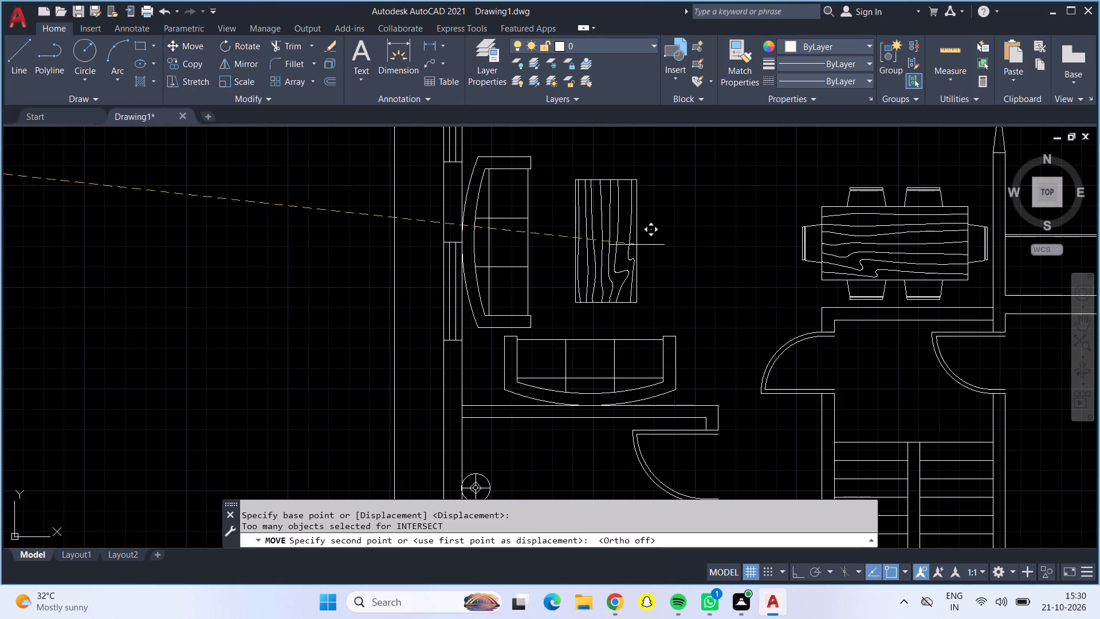
pyautogui.click(630, 249)
# Erase the leftover bed, tap and toilet blocks lying outside the floor plan.
pyautogui.scroll(-2, 630, 249)
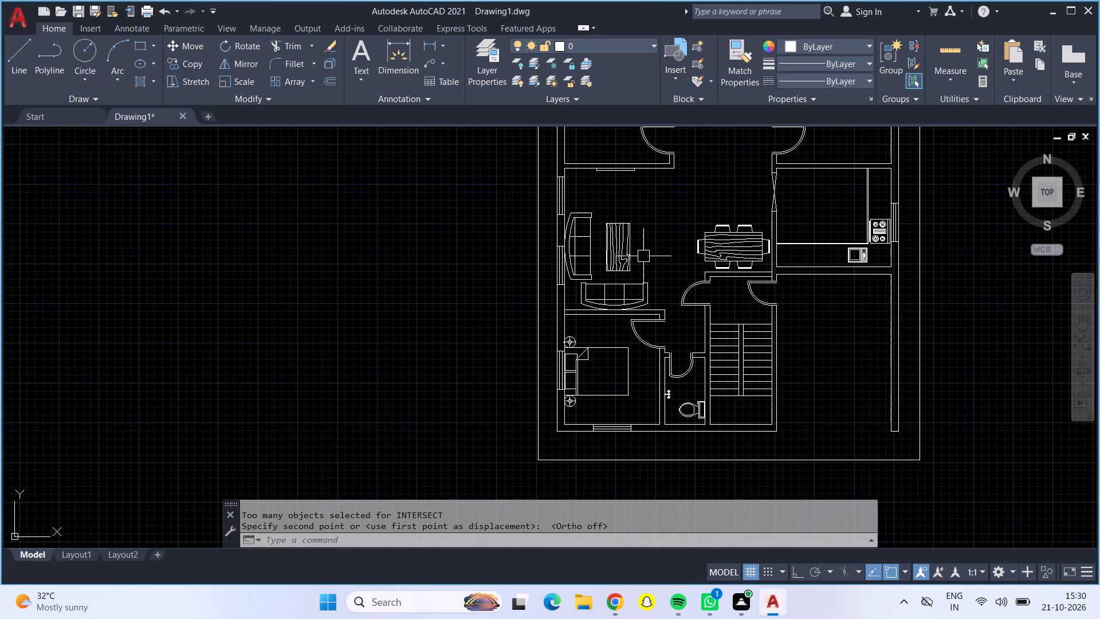
pyautogui.scroll(-1, 684, 242)
pyautogui.moveTo(677, 230); pyautogui.dragTo(675, 276, button='middle')
pyautogui.moveTo(675, 276); pyautogui.dragTo(663, 314, button='middle')
pyautogui.moveTo(334, 224); pyautogui.dragTo(396, 283, button='middle')
pyautogui.click(186, 174)
pyautogui.click(376, 361)
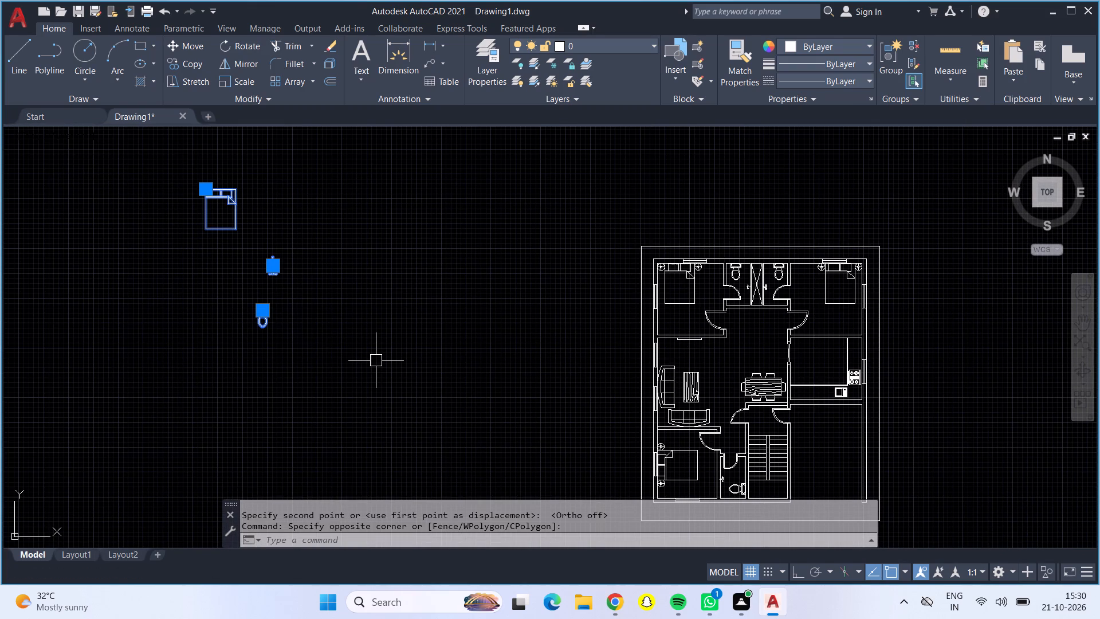
pyautogui.press('Delete')
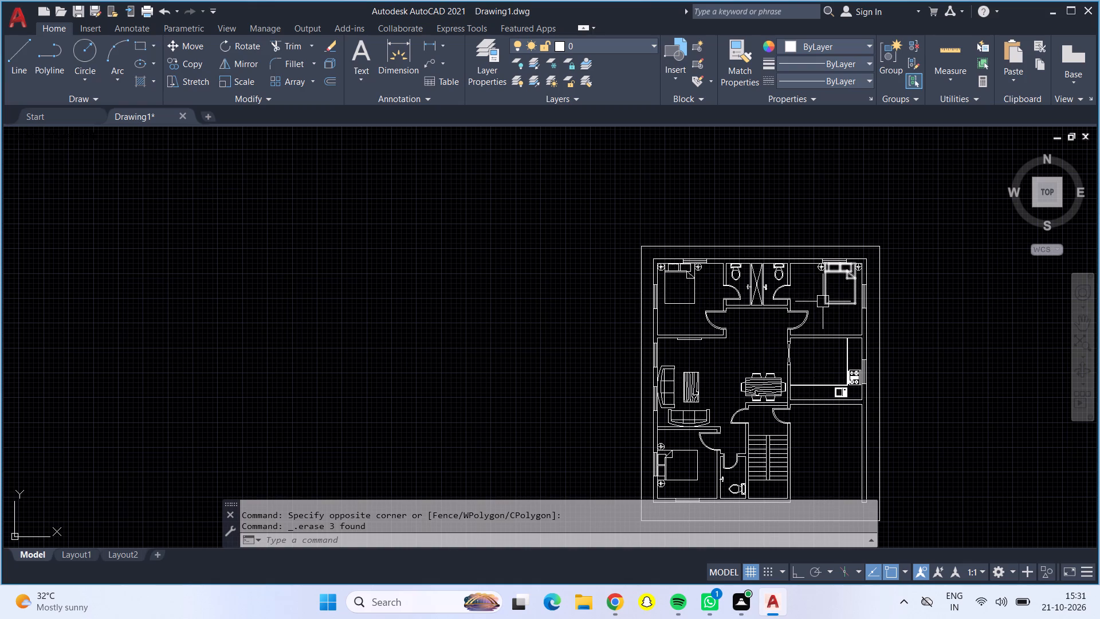
# Move the tap in the upper-left bathroom so its spout end meets the inner face of the shaft-side wall.
pyautogui.scroll(1, 823, 302)
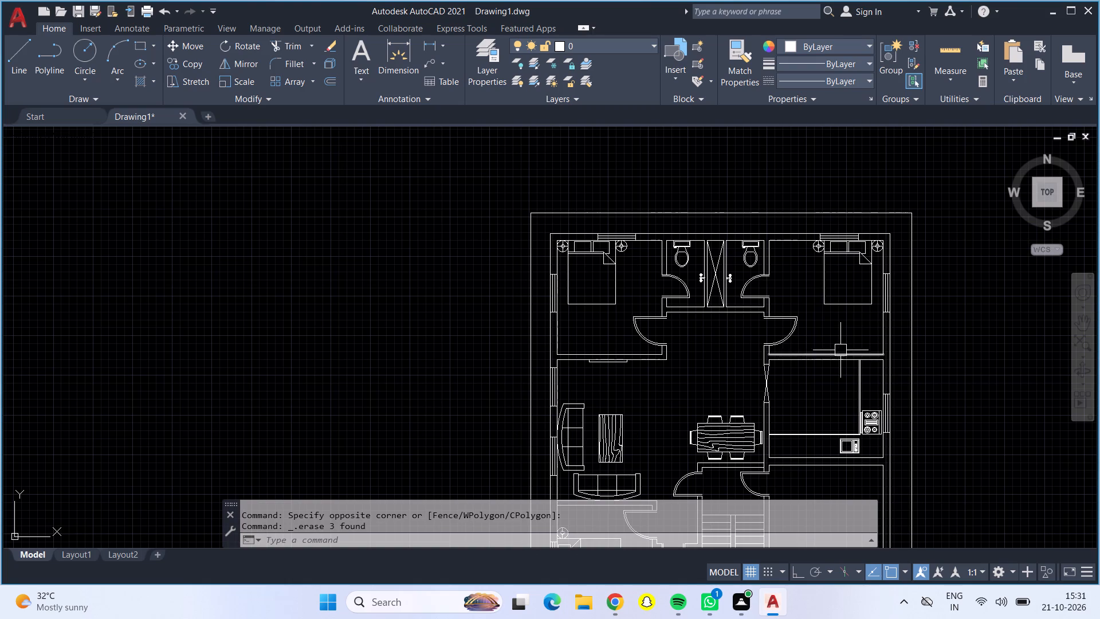
pyautogui.scroll(1, 837, 327)
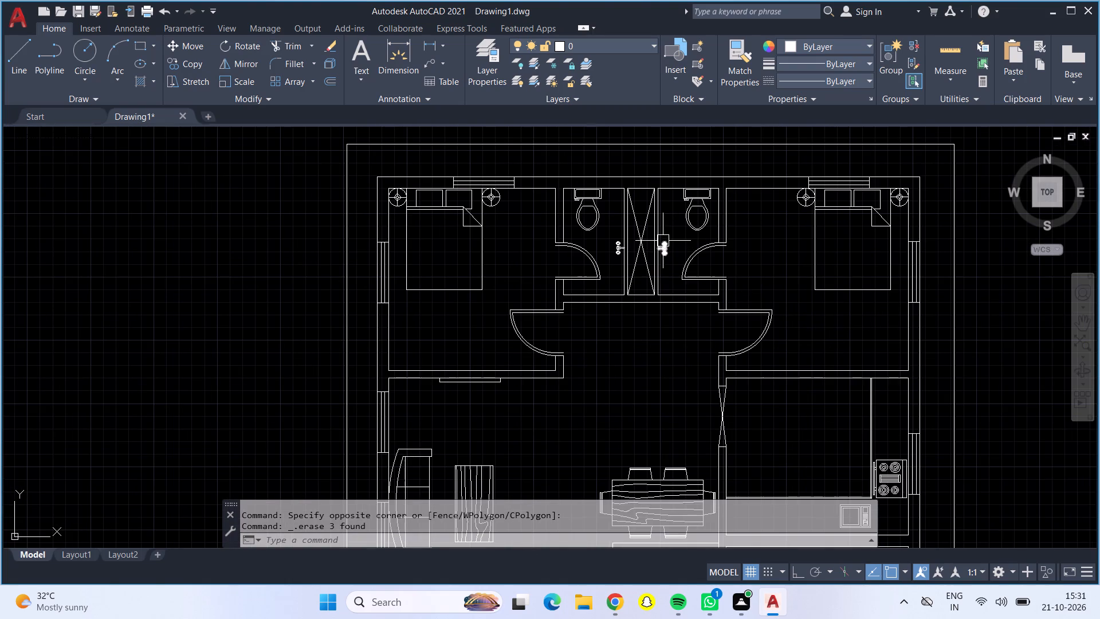
pyautogui.scroll(2, 663, 241)
pyautogui.scroll(3, 558, 257)
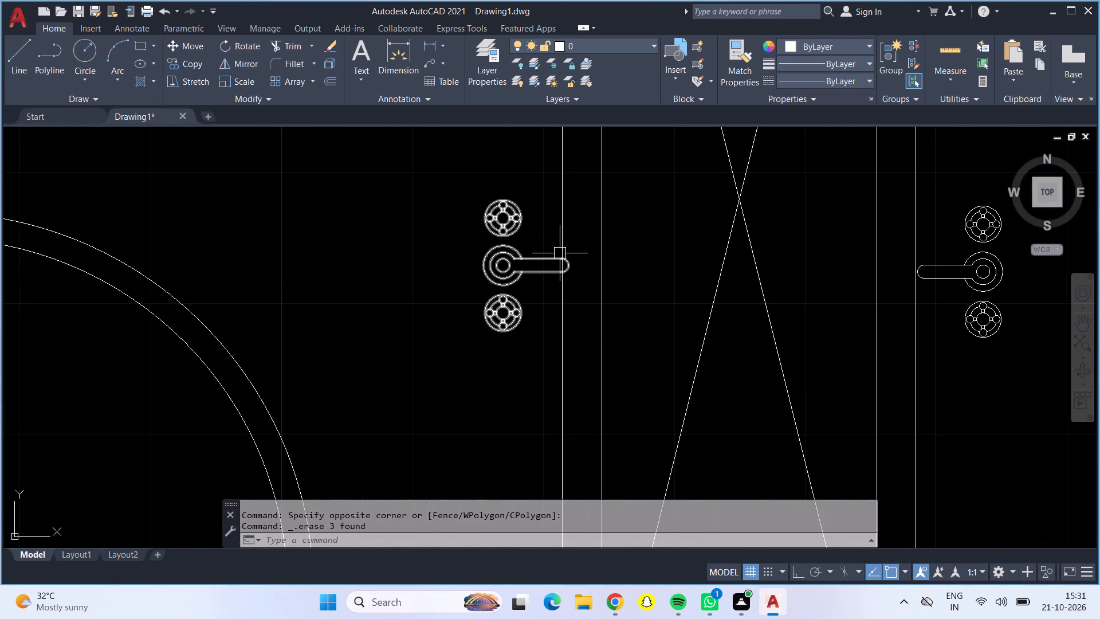
pyautogui.scroll(1, 560, 253)
pyautogui.scroll(-1, 560, 253)
pyautogui.click(508, 263)
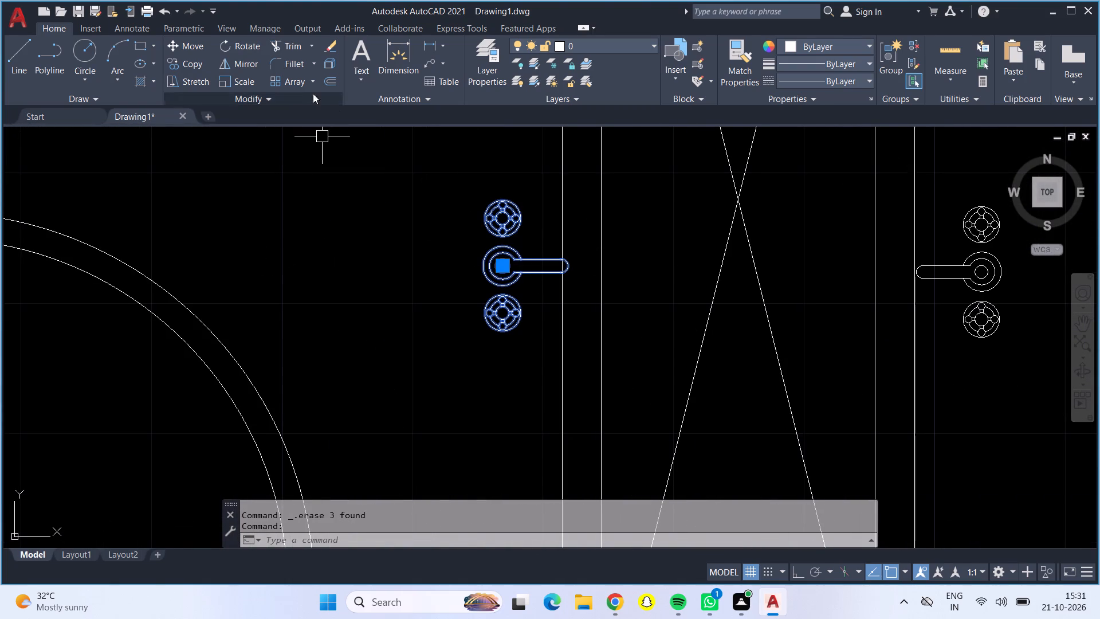
pyautogui.click(194, 46)
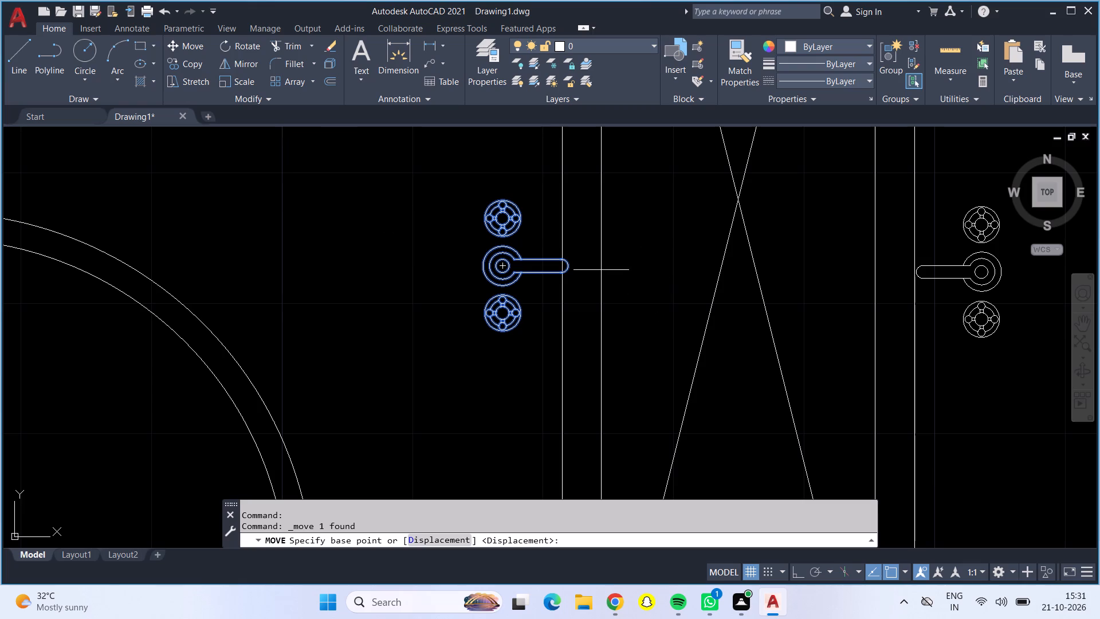
pyautogui.click(567, 265)
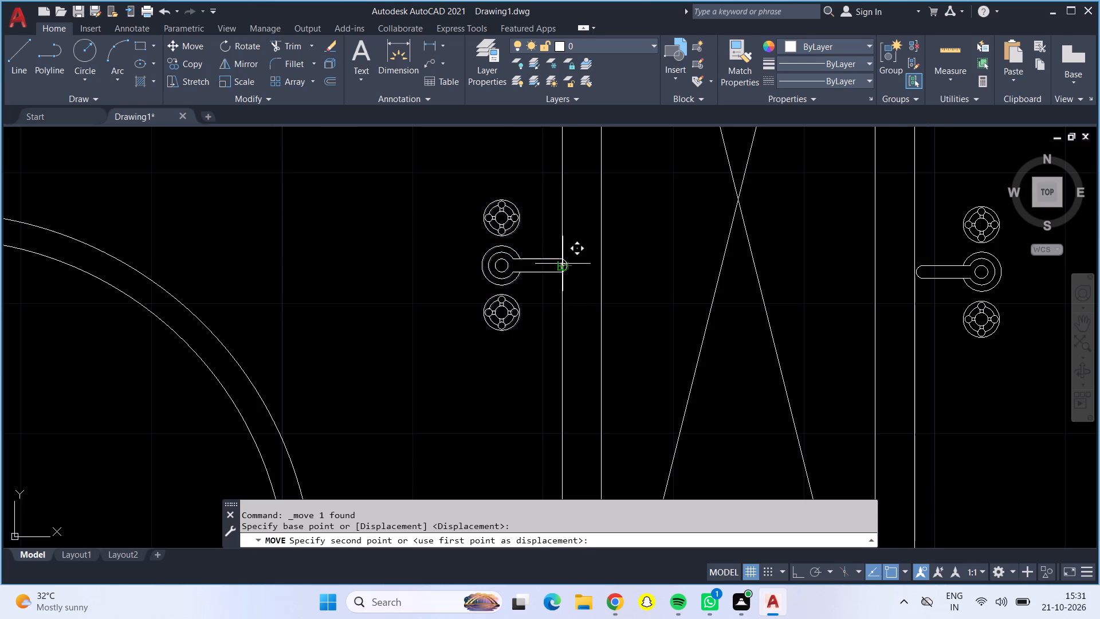
pyautogui.click(562, 271)
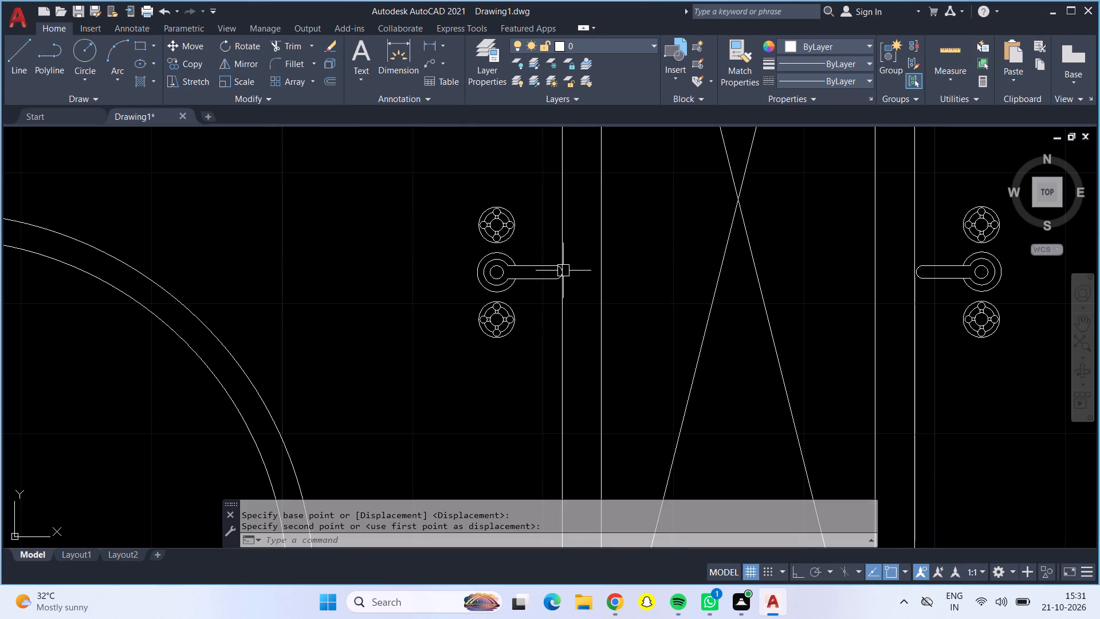
# Move the tap in the upper-right bathroom so its spout end touches the inner face of the shaft-side wall.
pyautogui.scroll(1, 567, 297)
pyautogui.scroll(-1, 568, 299)
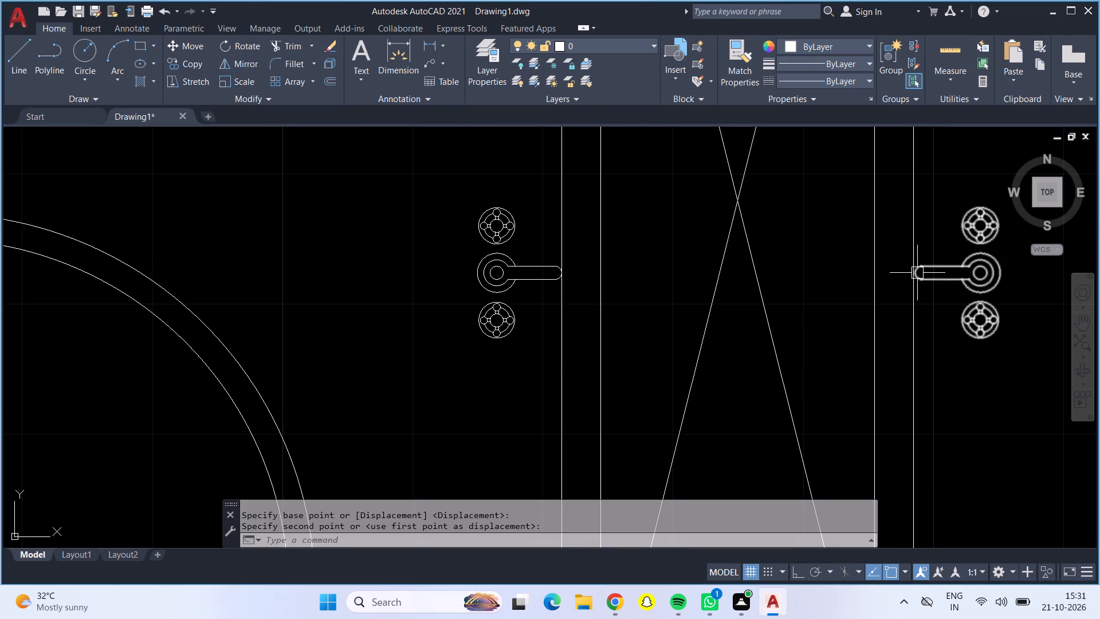
pyautogui.scroll(1, 917, 273)
pyautogui.scroll(-1, 917, 273)
pyautogui.scroll(1, 917, 273)
pyautogui.click(921, 265)
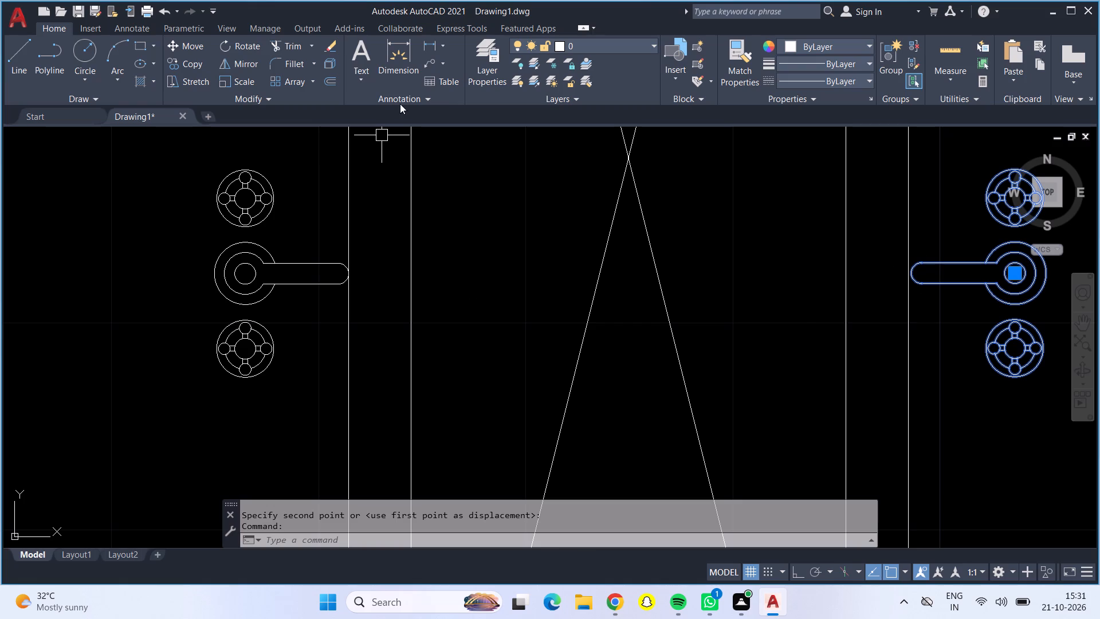
pyautogui.click(178, 40)
pyautogui.click(915, 275)
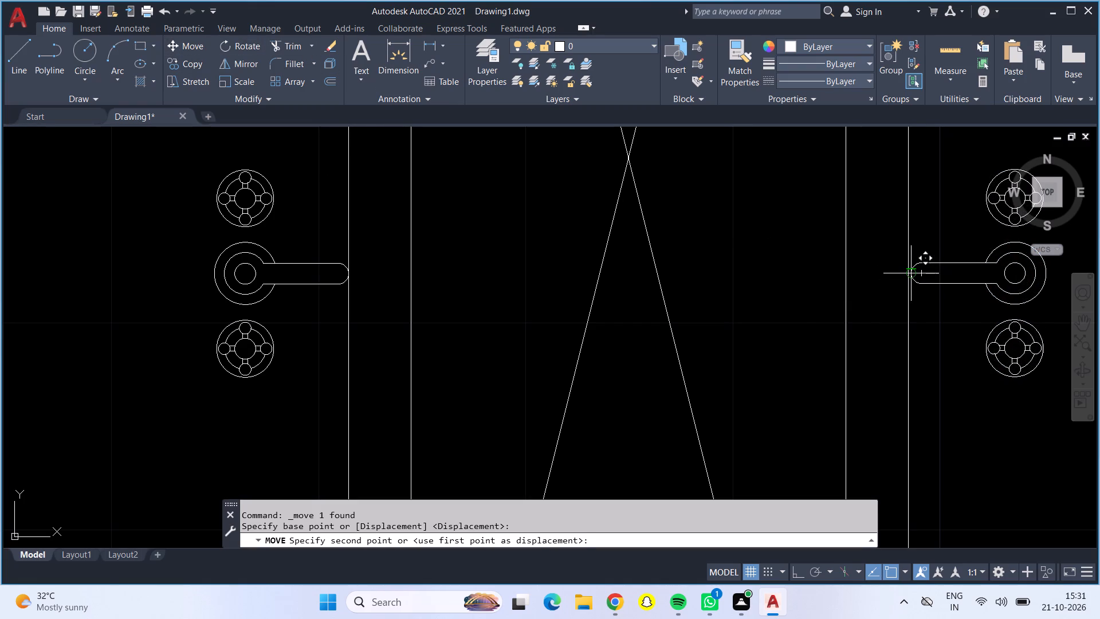
pyautogui.scroll(2, 905, 279)
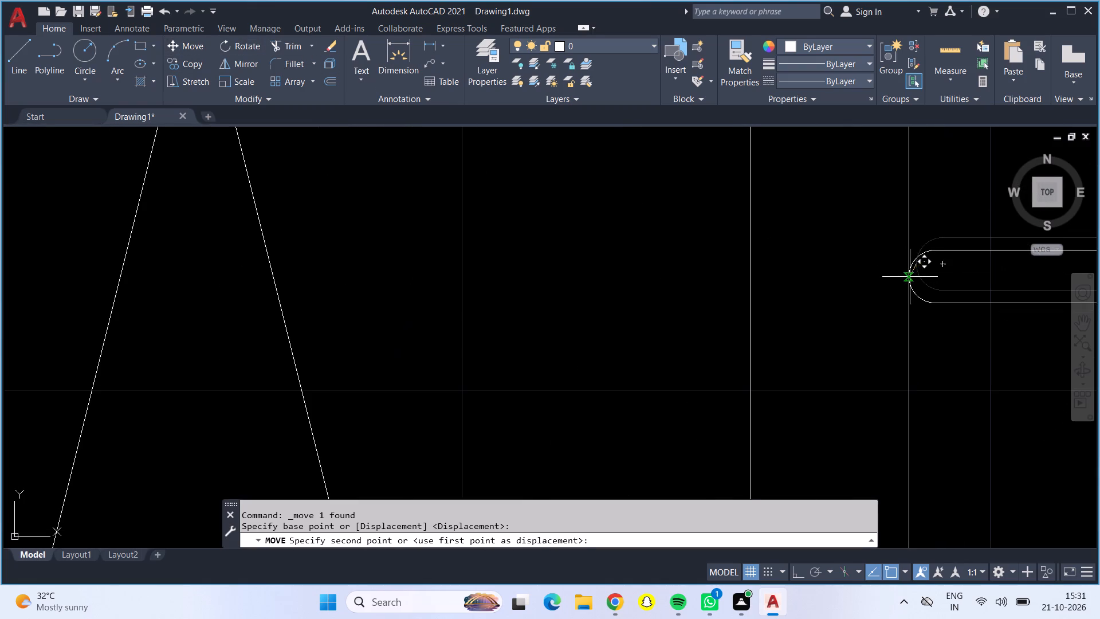
pyautogui.click(906, 275)
# Move the upper-left bedroom's bed and both round side tables along the top wall until the bed is roughly centred below the window.
pyautogui.scroll(-6, 879, 297)
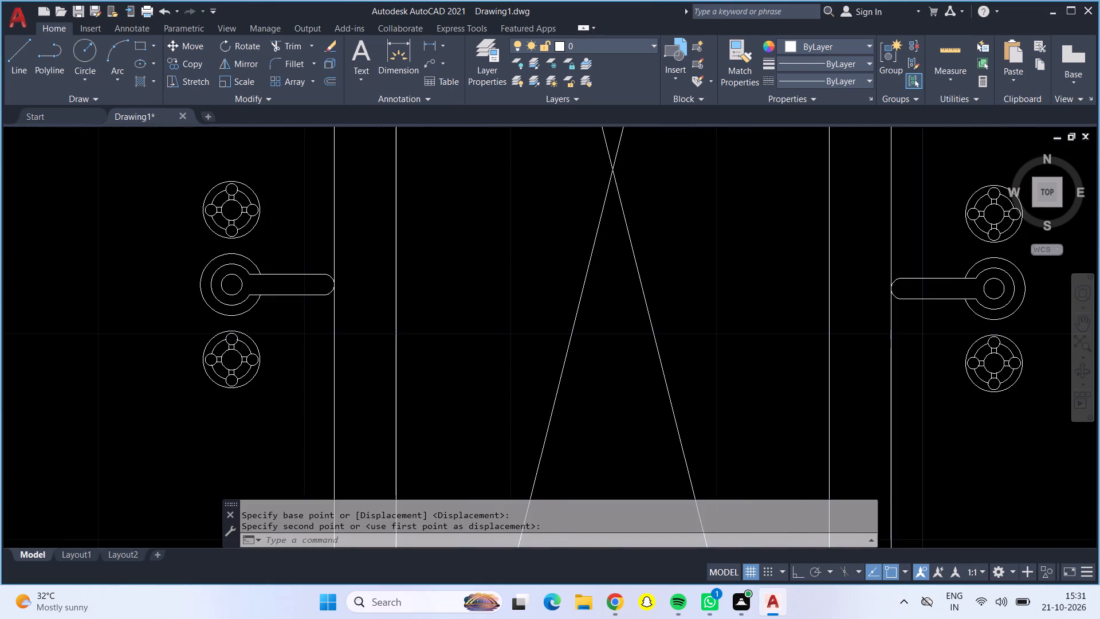
pyautogui.scroll(1, 836, 278)
pyautogui.scroll(-2, 785, 285)
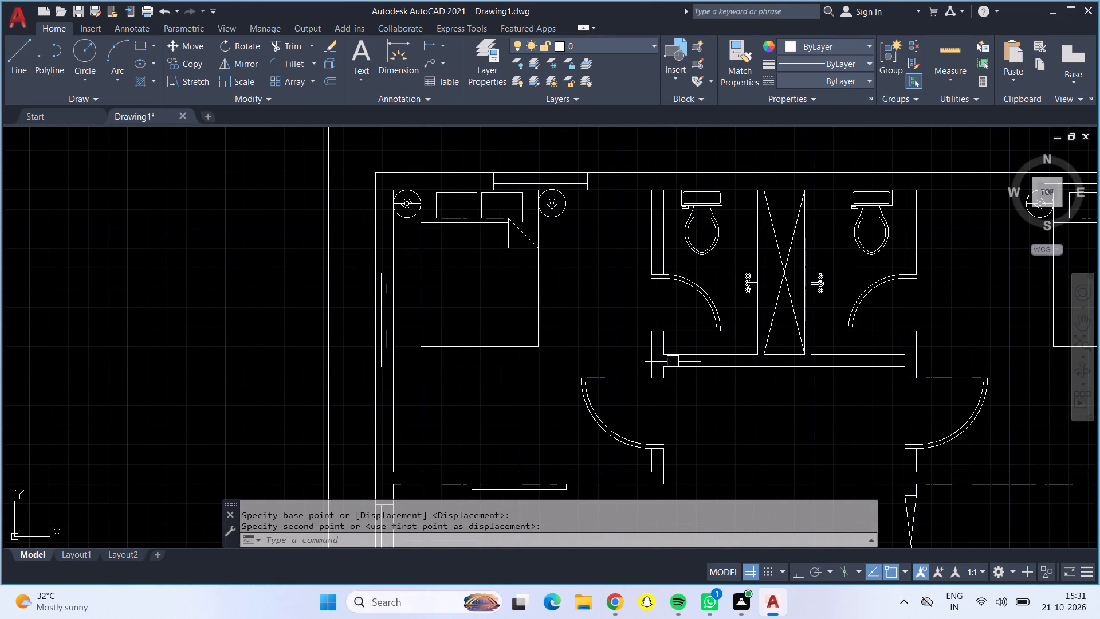
pyautogui.scroll(-1, 622, 336)
pyautogui.moveTo(628, 284); pyautogui.dragTo(622, 281, button='middle')
pyautogui.moveTo(621, 281); pyautogui.dragTo(612, 260, button='middle')
pyautogui.scroll(2, 535, 242)
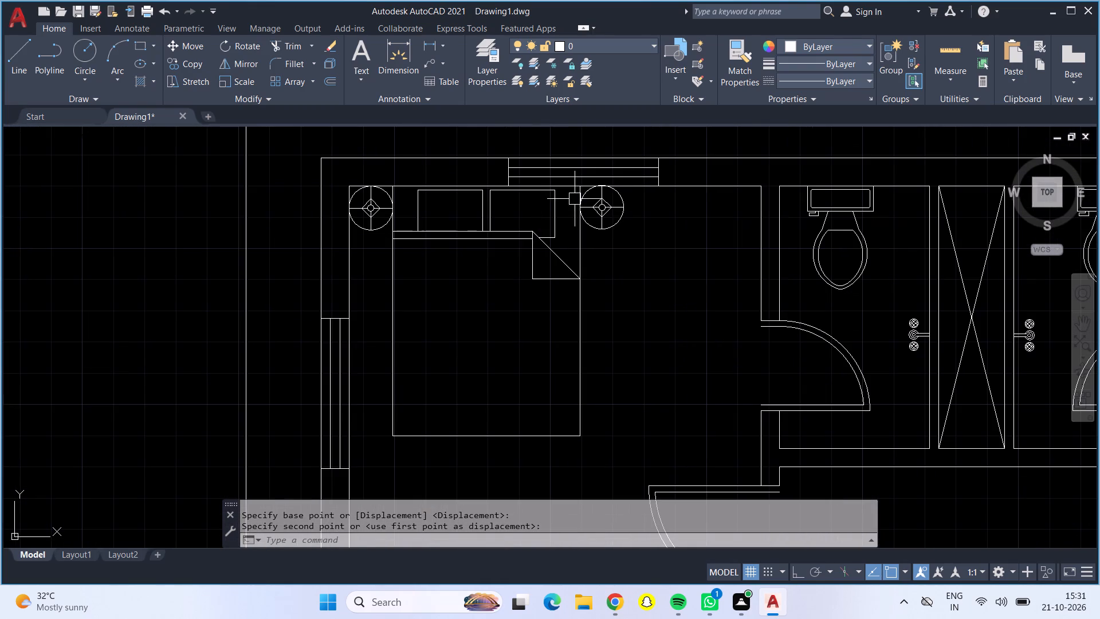
pyautogui.click(610, 195)
pyautogui.click(528, 198)
pyautogui.click(528, 198)
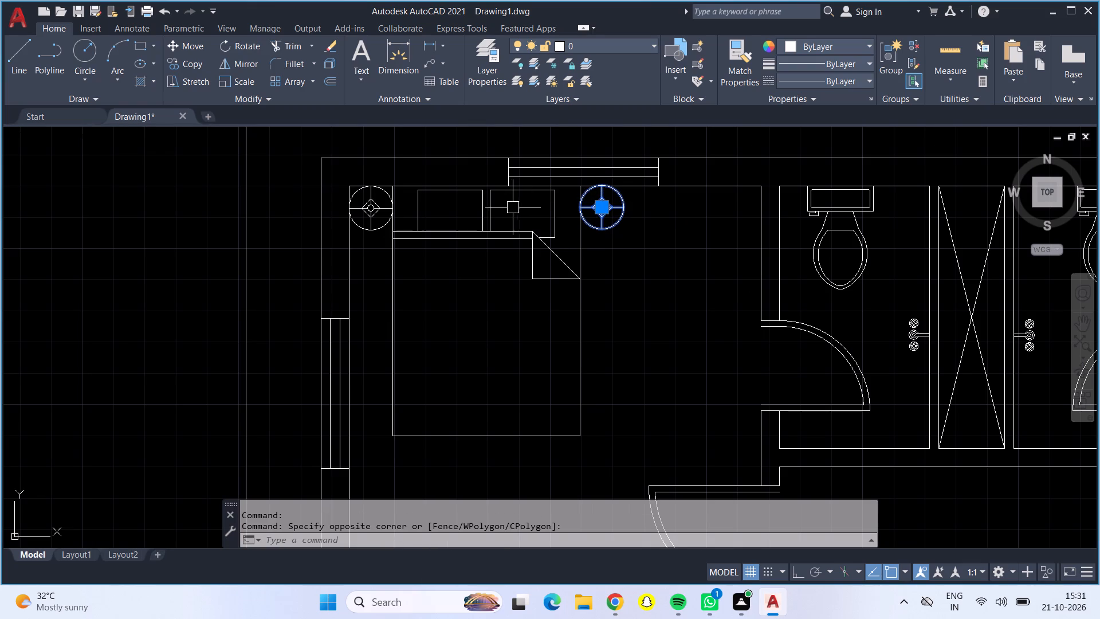
pyautogui.click(484, 206)
pyautogui.click(364, 207)
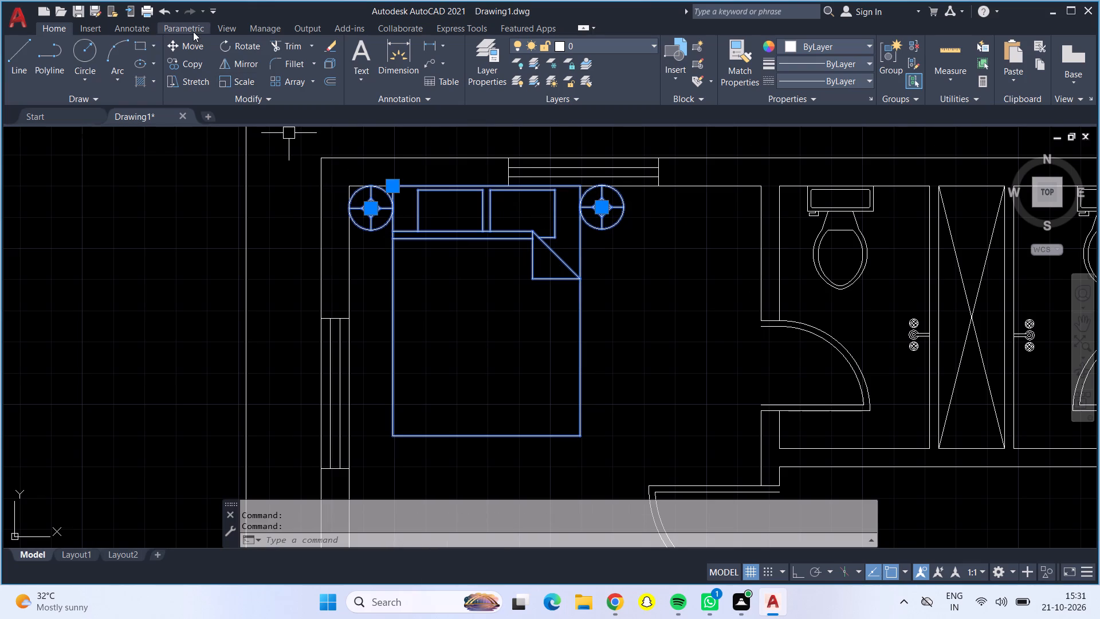
pyautogui.click(190, 39)
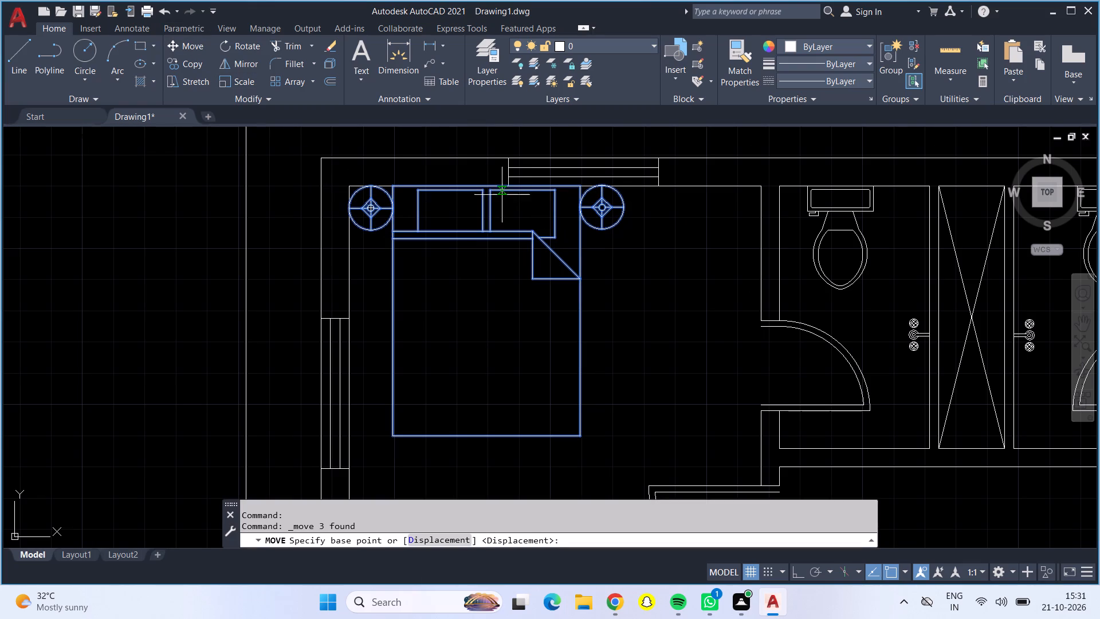
pyautogui.click(489, 185)
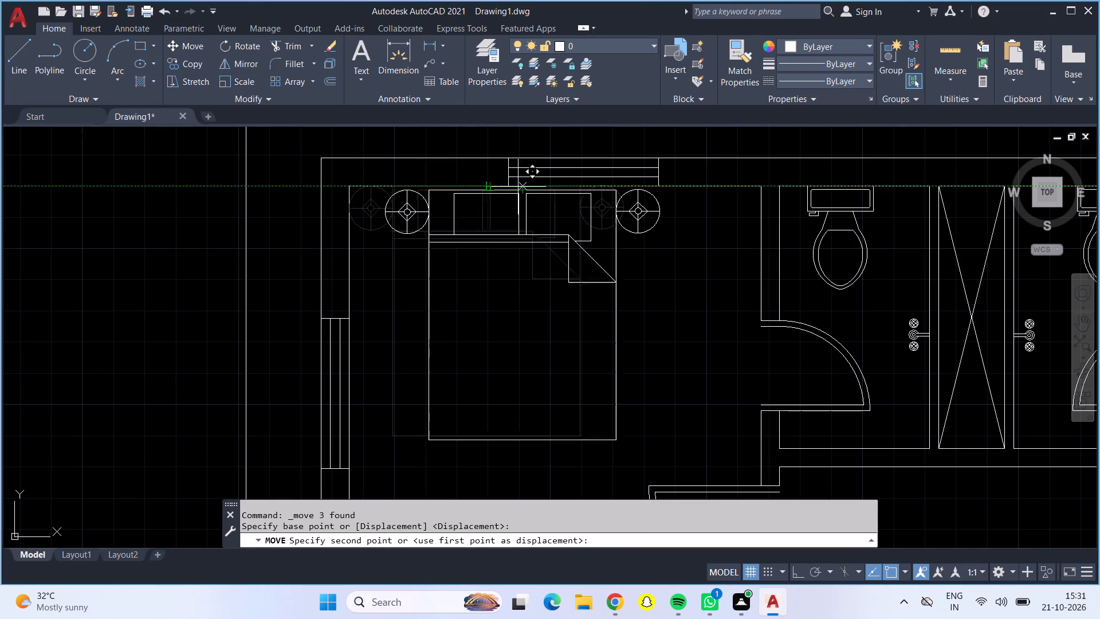
pyautogui.scroll(1, 580, 185)
pyautogui.scroll(-1, 580, 186)
pyautogui.scroll(1, 578, 186)
pyautogui.scroll(-1, 578, 186)
pyautogui.scroll(3, 578, 186)
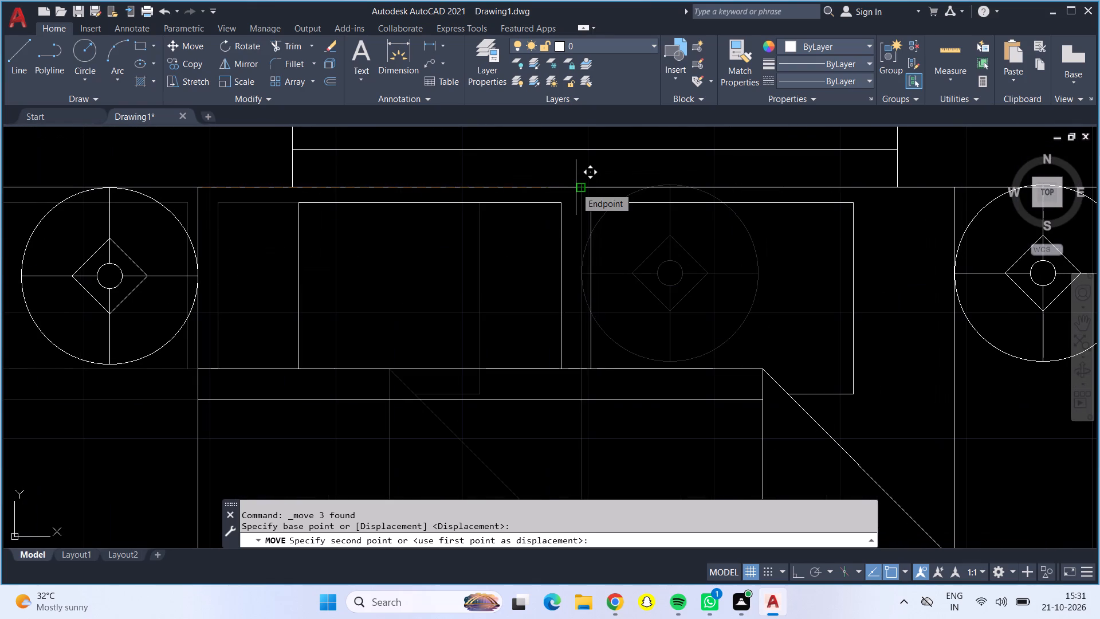
pyautogui.click(576, 187)
# Move the upper-right bedroom's bed and both round side tables along the top wall until the bed is roughly centred below the window.
pyautogui.scroll(-4, 576, 187)
pyautogui.scroll(-1, 640, 258)
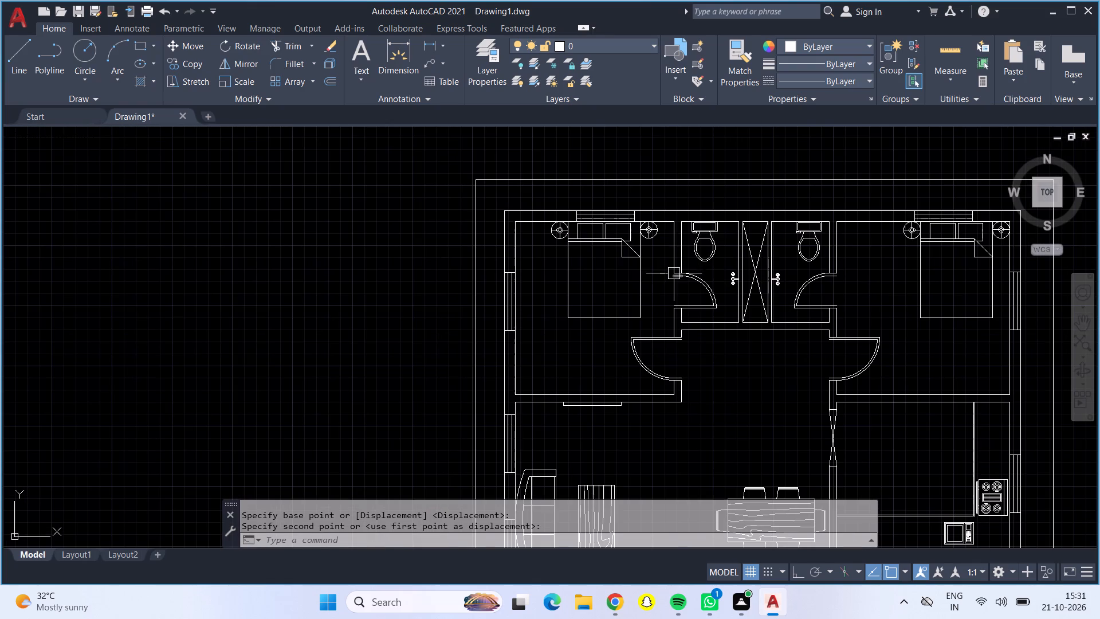
pyautogui.moveTo(662, 284); pyautogui.dragTo(568, 277, button='middle')
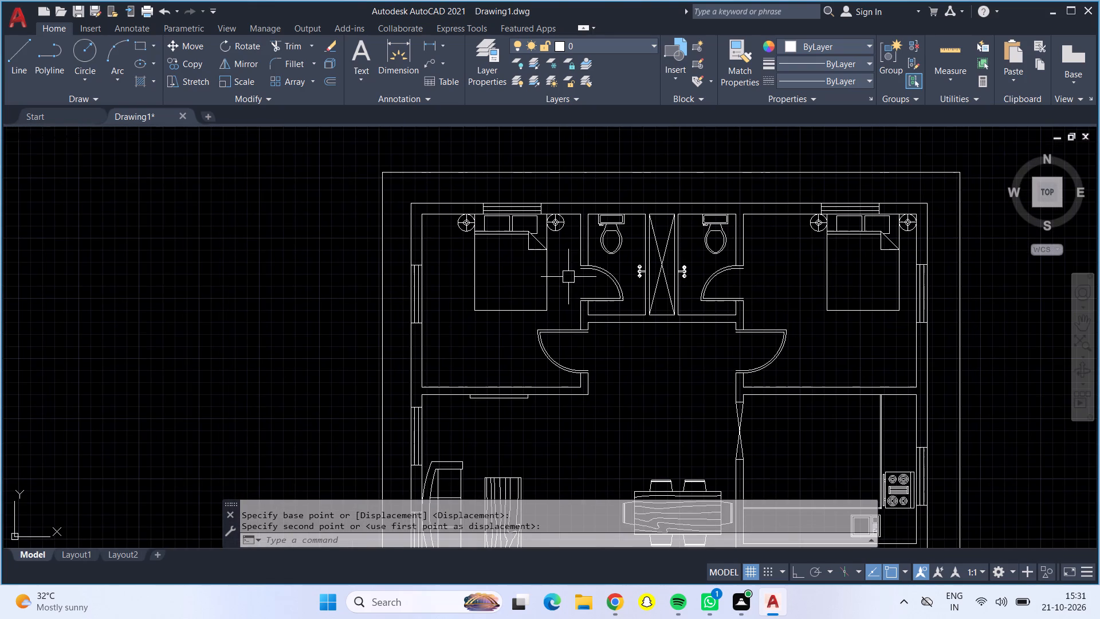
pyautogui.moveTo(780, 278); pyautogui.dragTo(722, 277, button='middle')
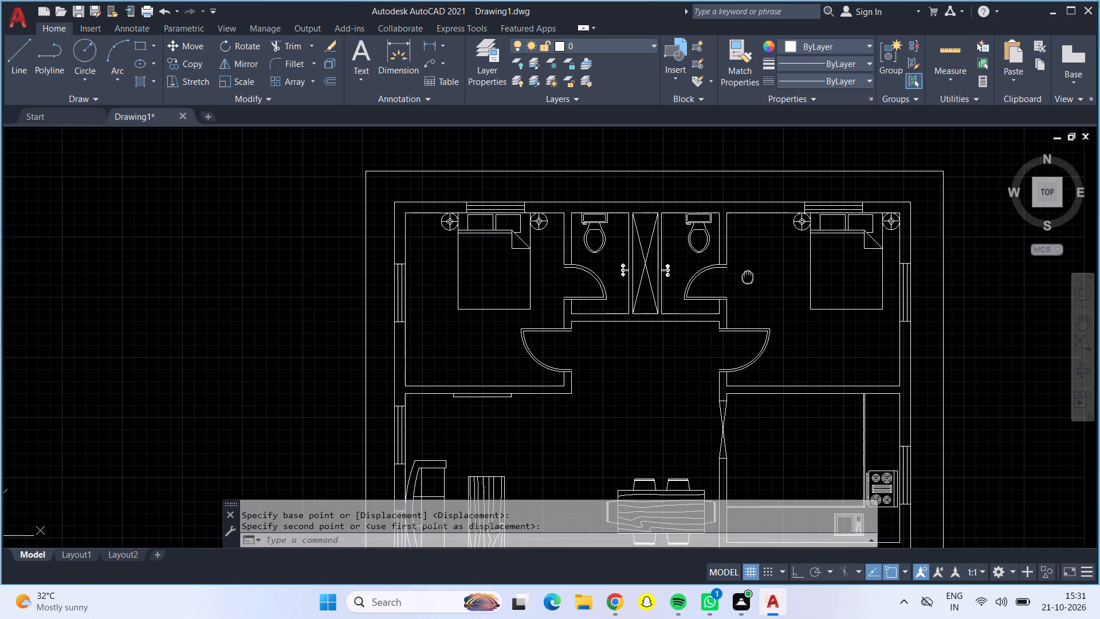
pyautogui.moveTo(722, 277); pyautogui.dragTo(529, 280, button='middle')
pyautogui.scroll(1, 578, 256)
pyautogui.scroll(-1, 578, 256)
pyautogui.scroll(4, 624, 245)
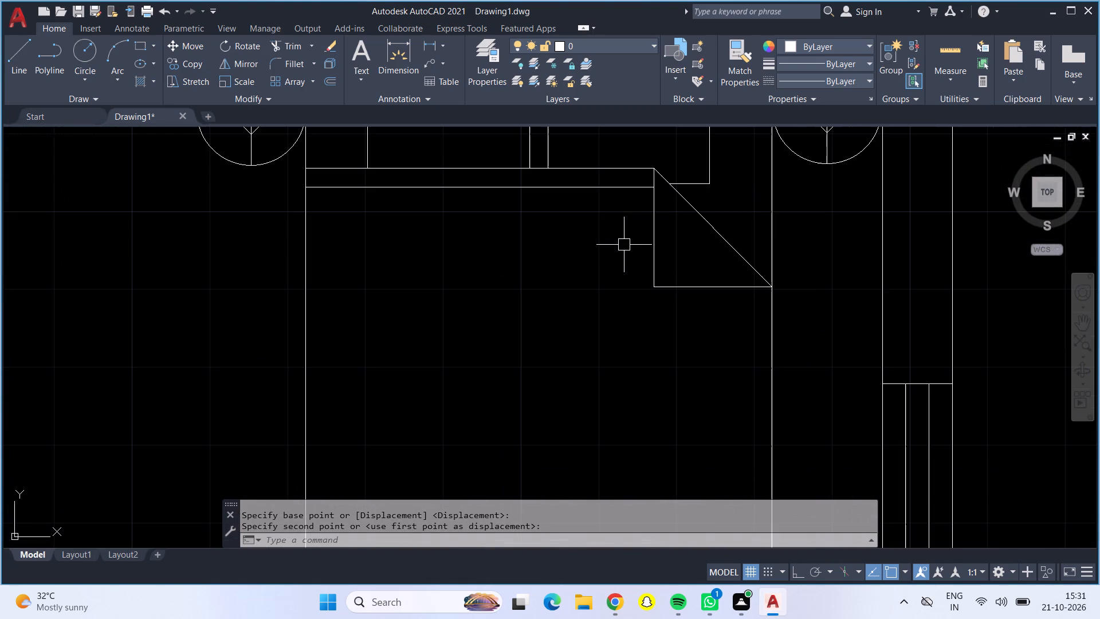
pyautogui.scroll(-1, 563, 437)
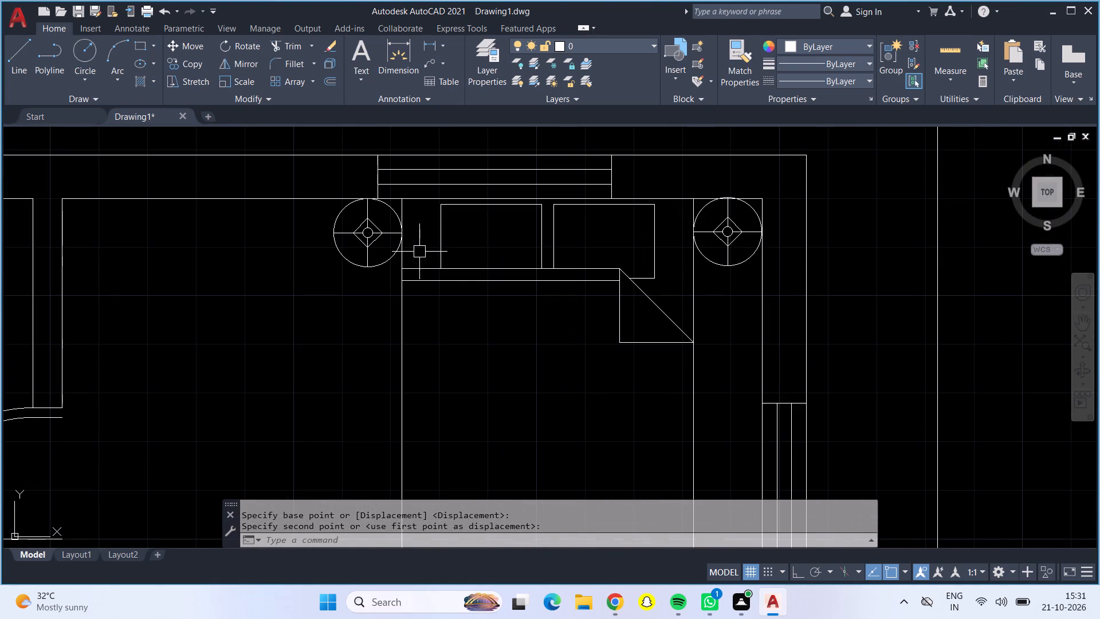
pyautogui.click(356, 240)
pyautogui.click(719, 247)
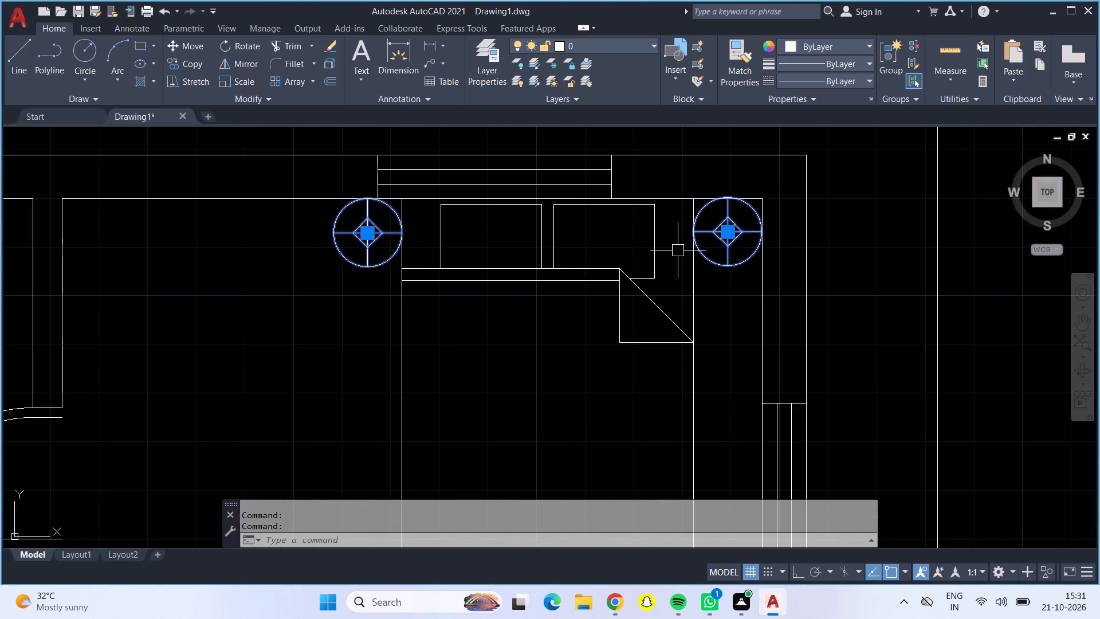
pyautogui.click(591, 274)
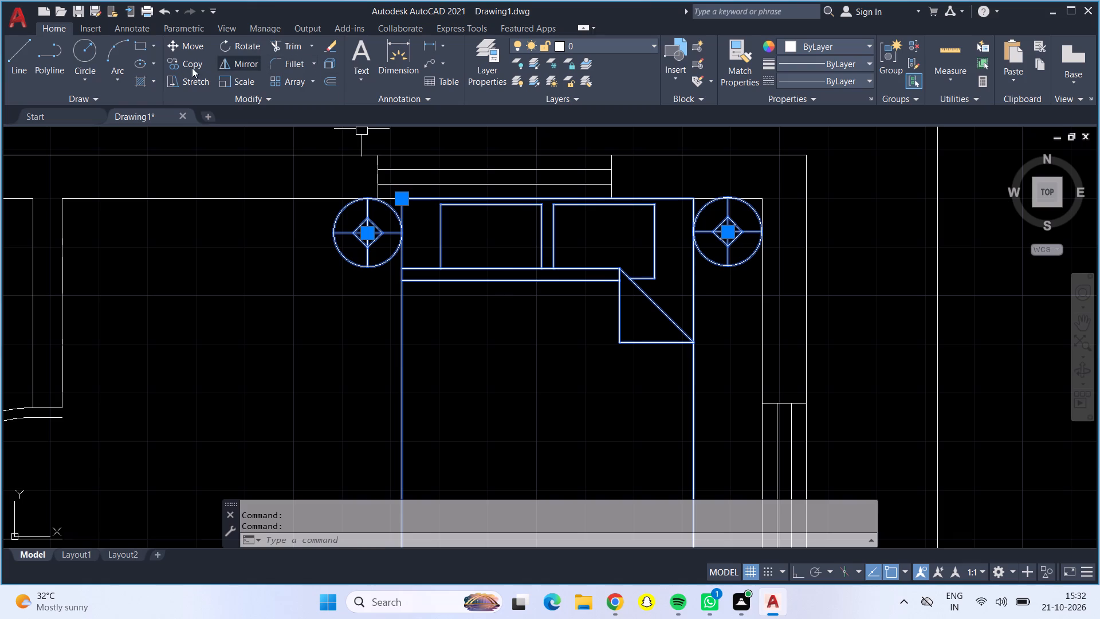
pyautogui.click(176, 48)
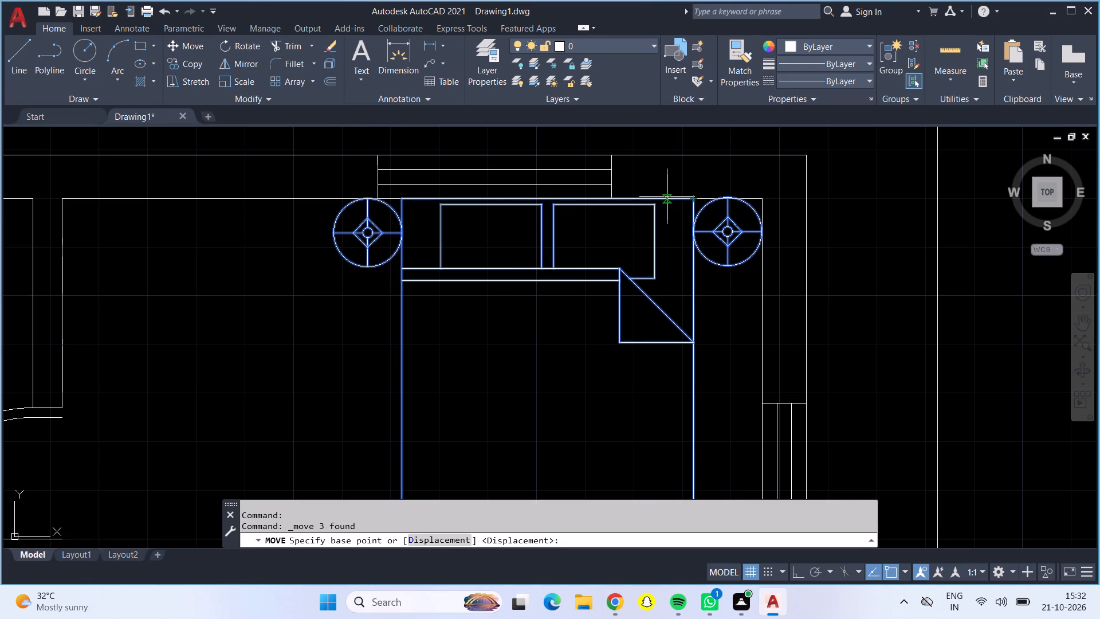
pyautogui.click(624, 197)
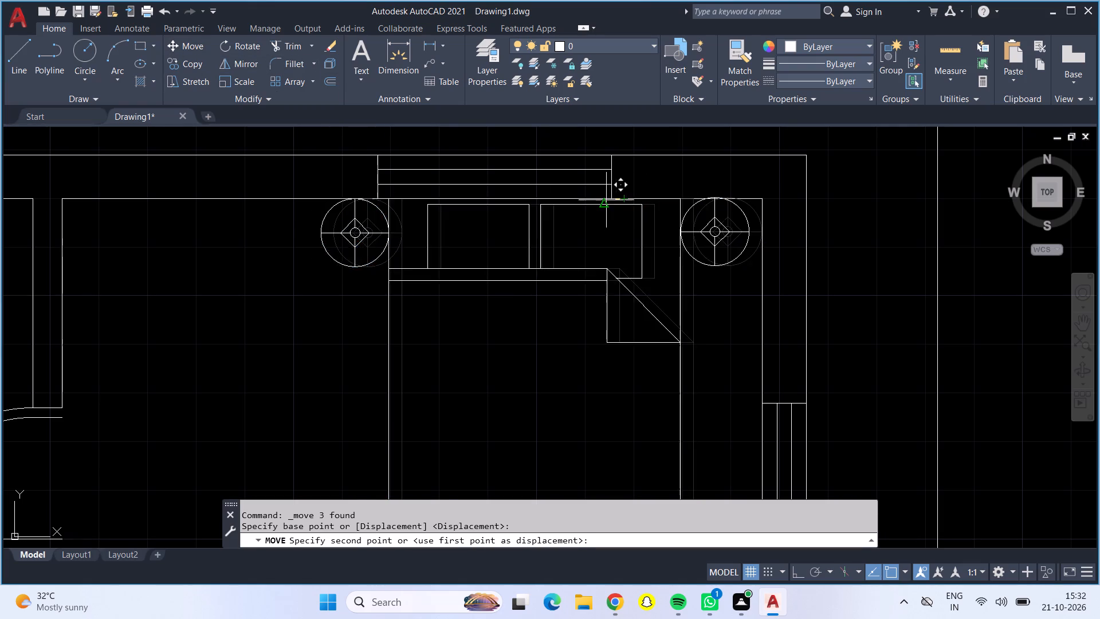
pyautogui.click(568, 200)
# With Ortho on, draw a line 2' down and 9" to the right in the empty space right of the floor plan.
pyautogui.scroll(-3, 568, 200)
pyautogui.scroll(1, 568, 200)
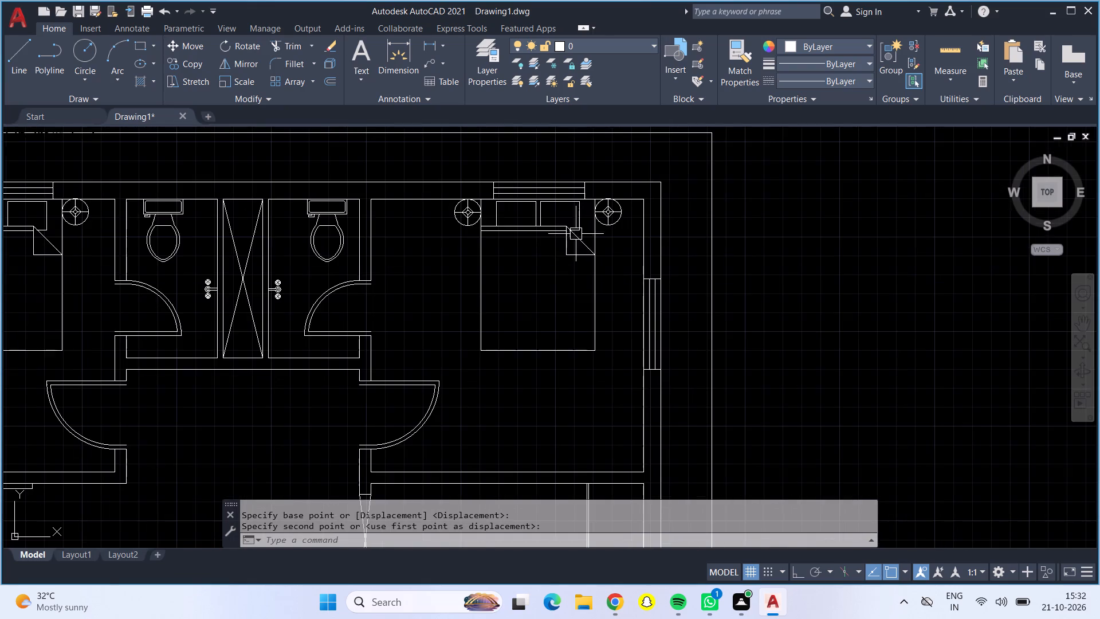
pyautogui.scroll(-2, 567, 279)
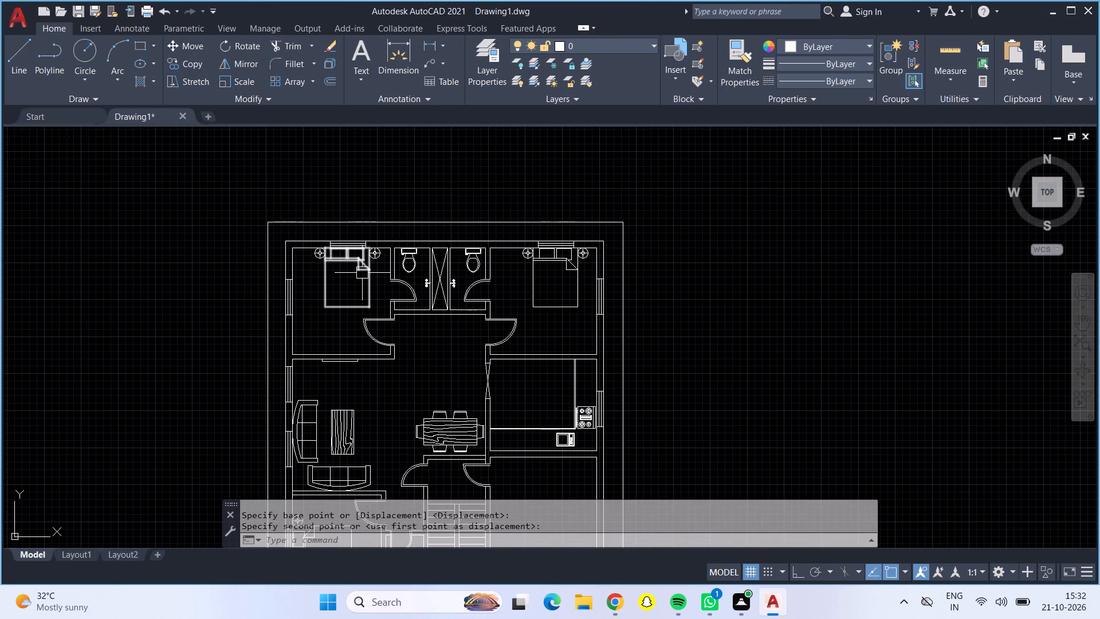
pyautogui.scroll(-1, 425, 353)
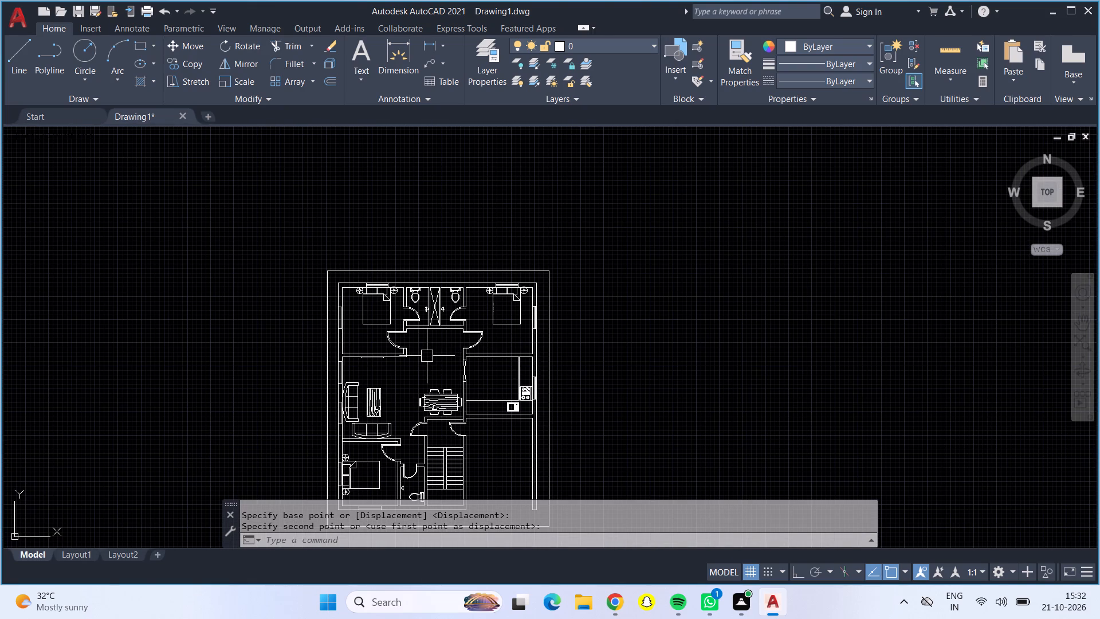
pyautogui.moveTo(427, 356); pyautogui.dragTo(423, 288, button='middle')
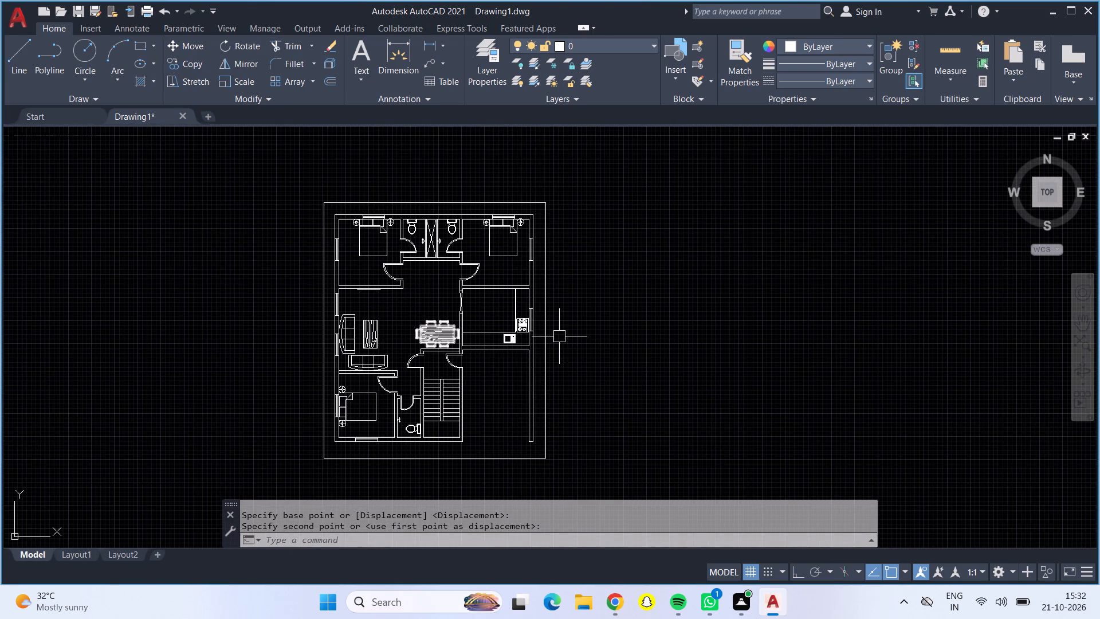
pyautogui.click(18, 56)
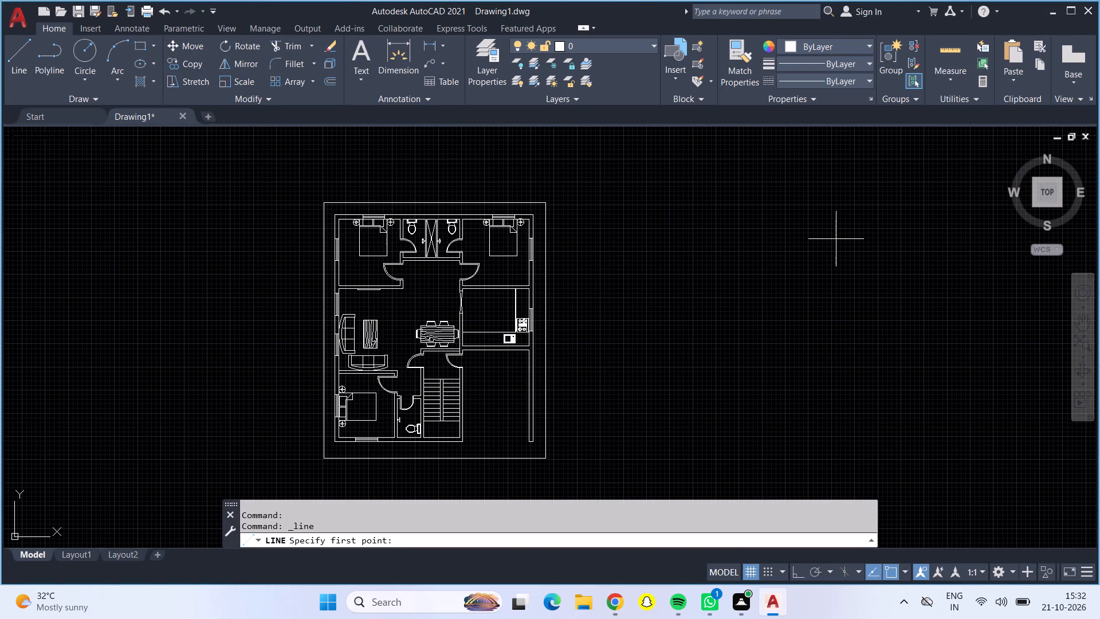
pyautogui.click(645, 218)
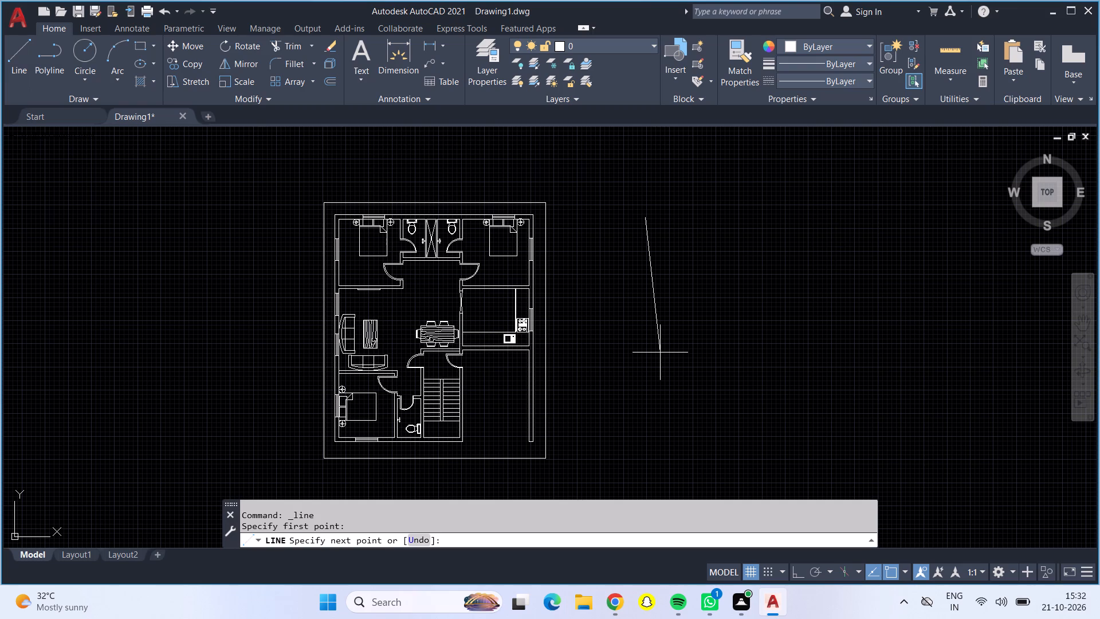
pyautogui.press('F8')
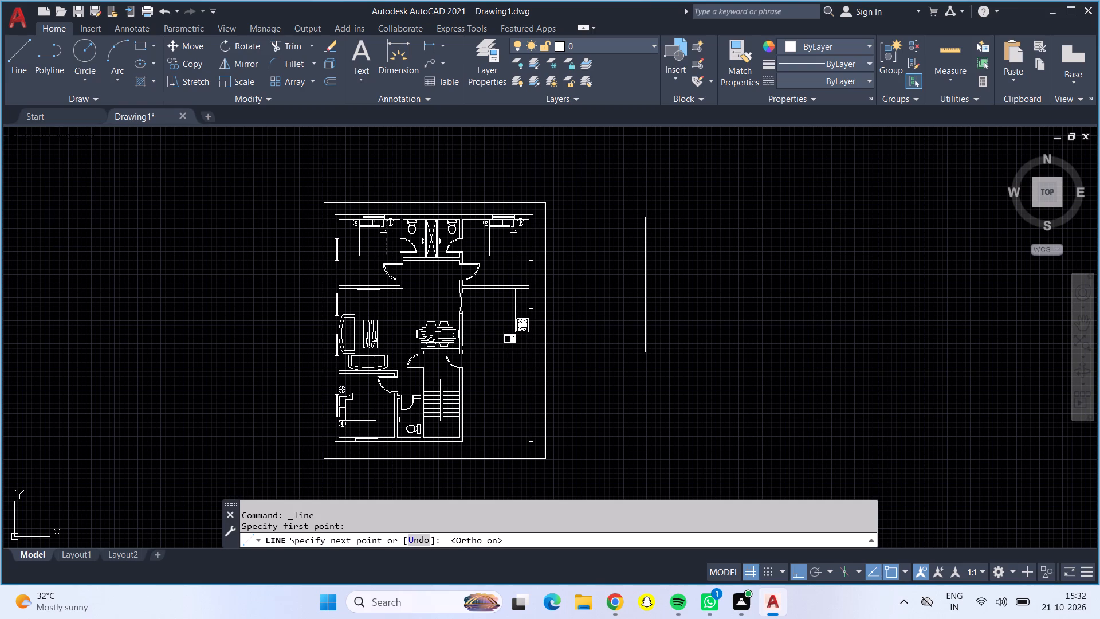
pyautogui.write("2'")
pyautogui.press('Return')
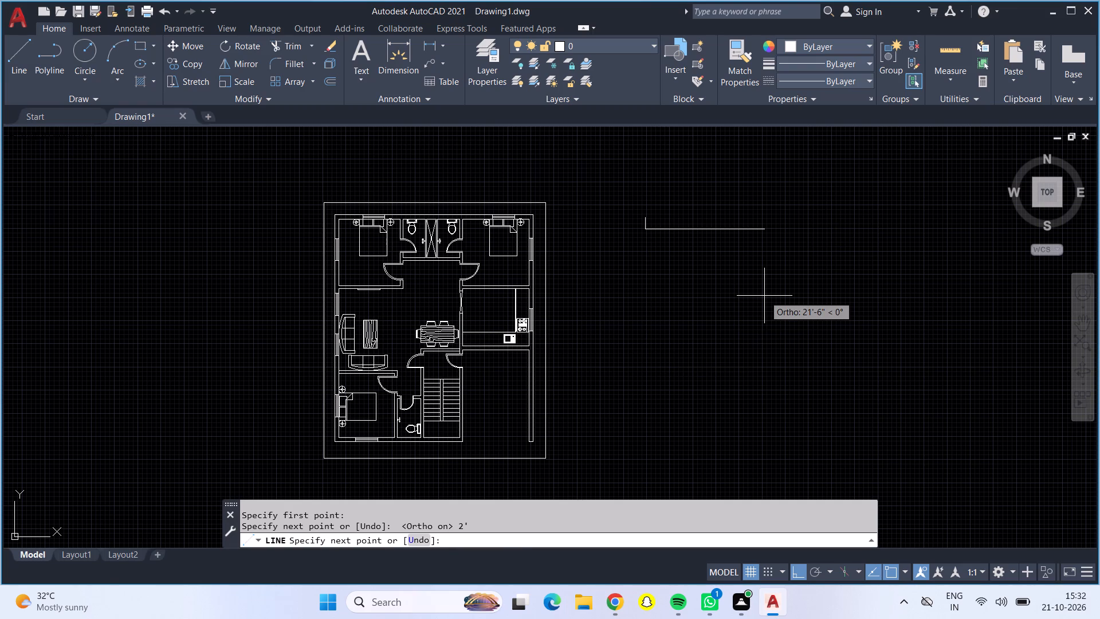
pyautogui.write('9"')
pyautogui.press('Return')
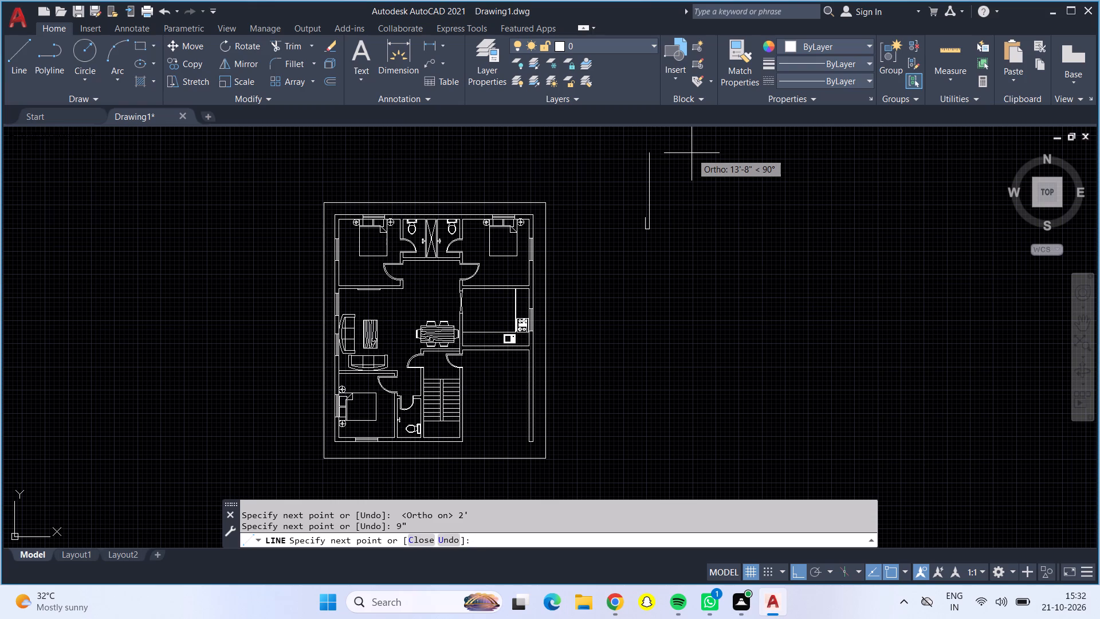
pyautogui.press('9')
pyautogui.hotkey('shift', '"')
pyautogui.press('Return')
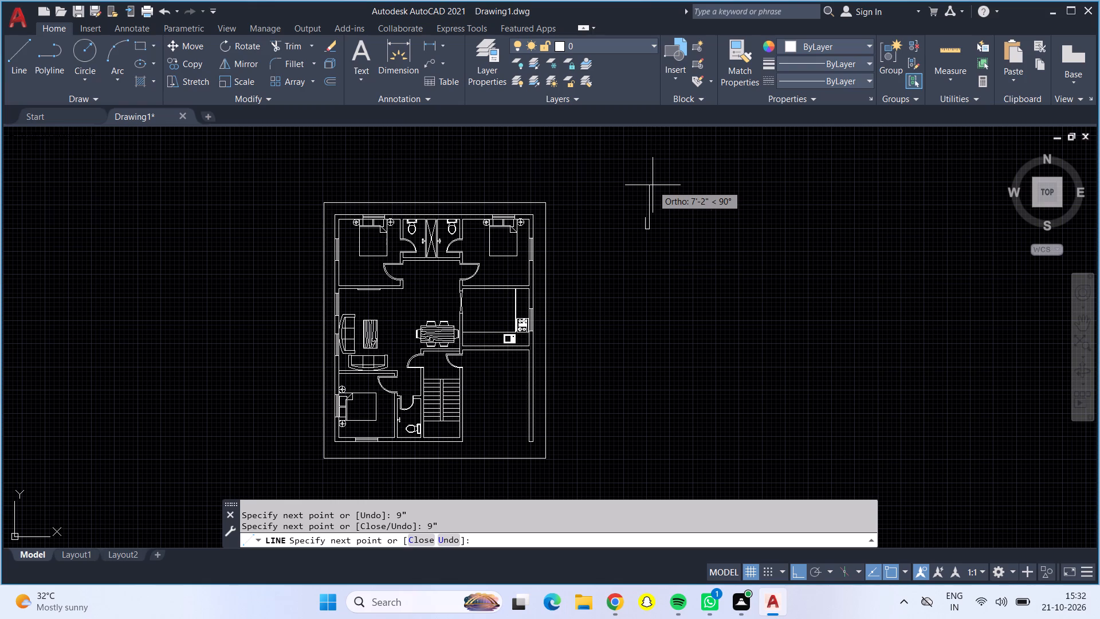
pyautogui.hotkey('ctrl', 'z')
# Complete the 9" by 2' rectangle with a 2' line upward and a 9" line back to the start point.
pyautogui.write("2'")
pyautogui.press('Return')
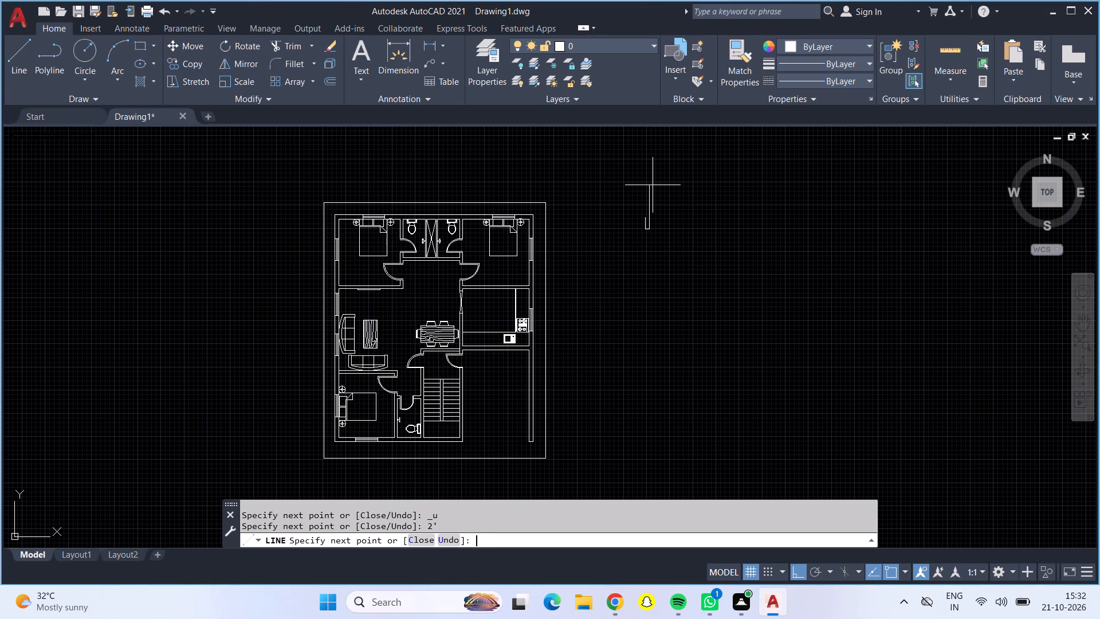
pyautogui.write('9"')
pyautogui.press('Return')
pyautogui.press('Return')
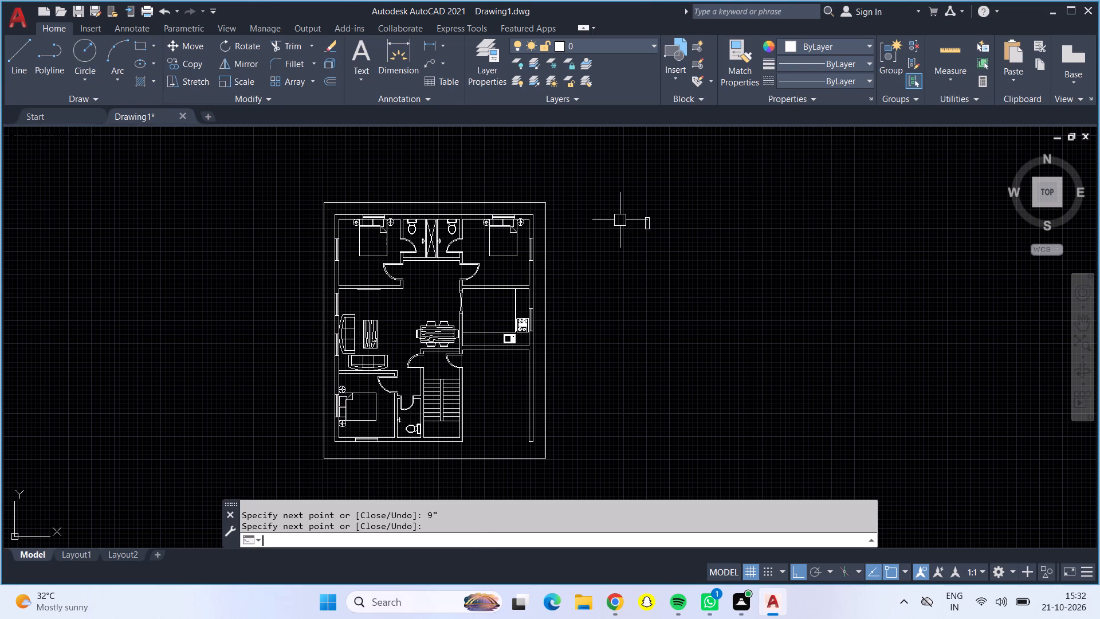
# Offset both 2' sides of the new rectangle inward by 3" to complete the small window symbol.
pyautogui.scroll(1, 628, 231)
pyautogui.scroll(-1, 628, 231)
pyautogui.scroll(1, 627, 231)
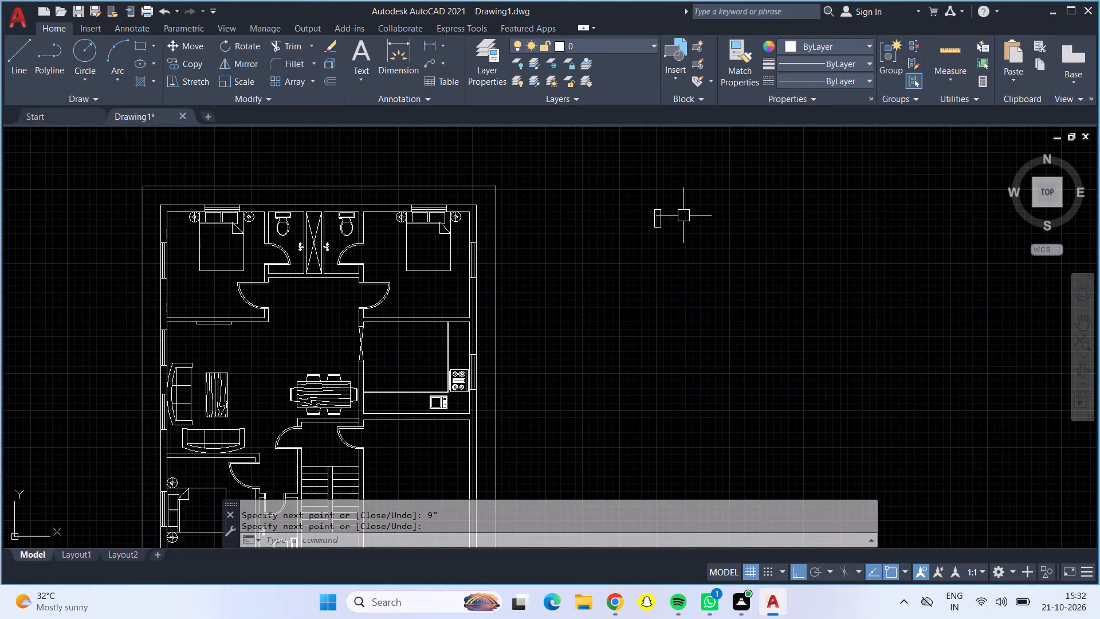
pyautogui.scroll(5, 650, 214)
pyautogui.scroll(1, 693, 232)
pyautogui.moveTo(693, 232); pyautogui.dragTo(694, 234, button='middle')
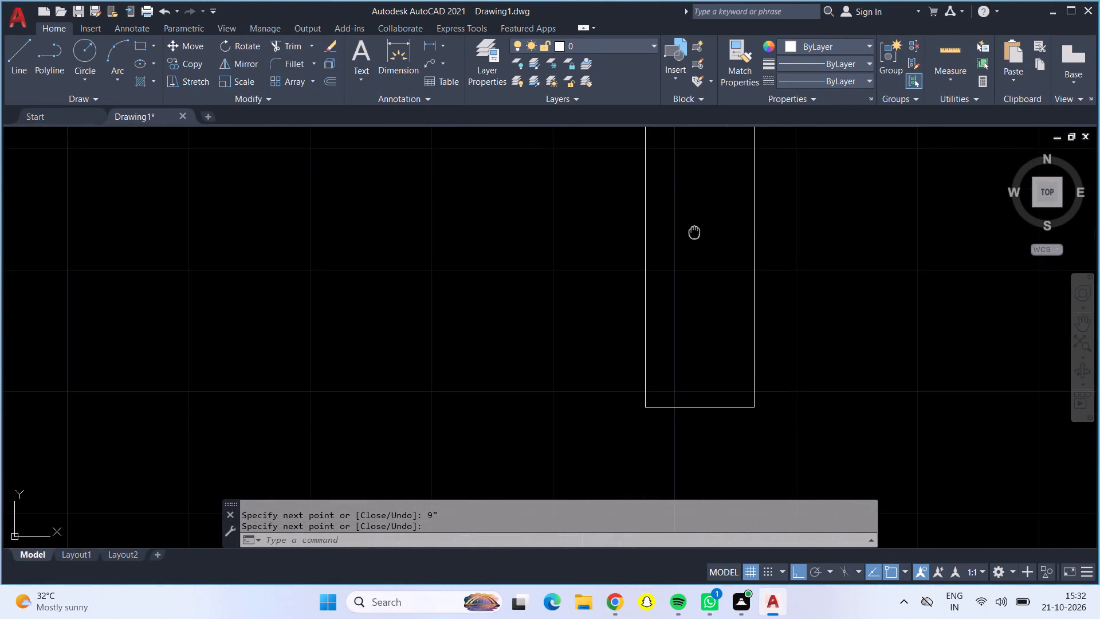
pyautogui.moveTo(694, 234); pyautogui.dragTo(679, 292, button='middle')
pyautogui.press('o')
pyautogui.press('Return')
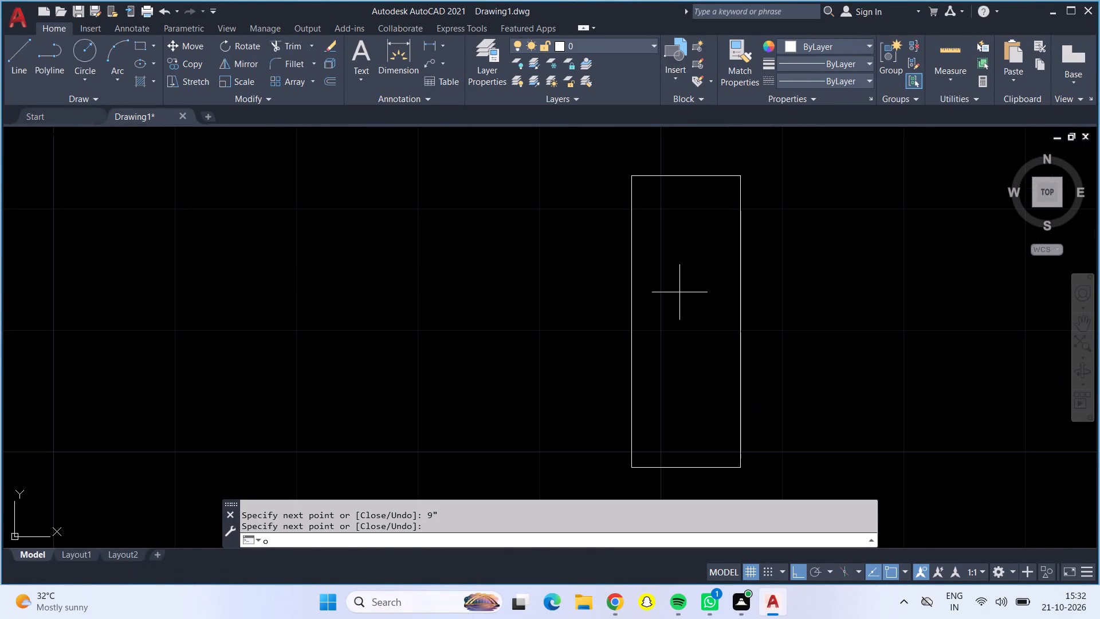
pyautogui.press('3')
pyautogui.hotkey('shift', '"')
pyautogui.press('Return')
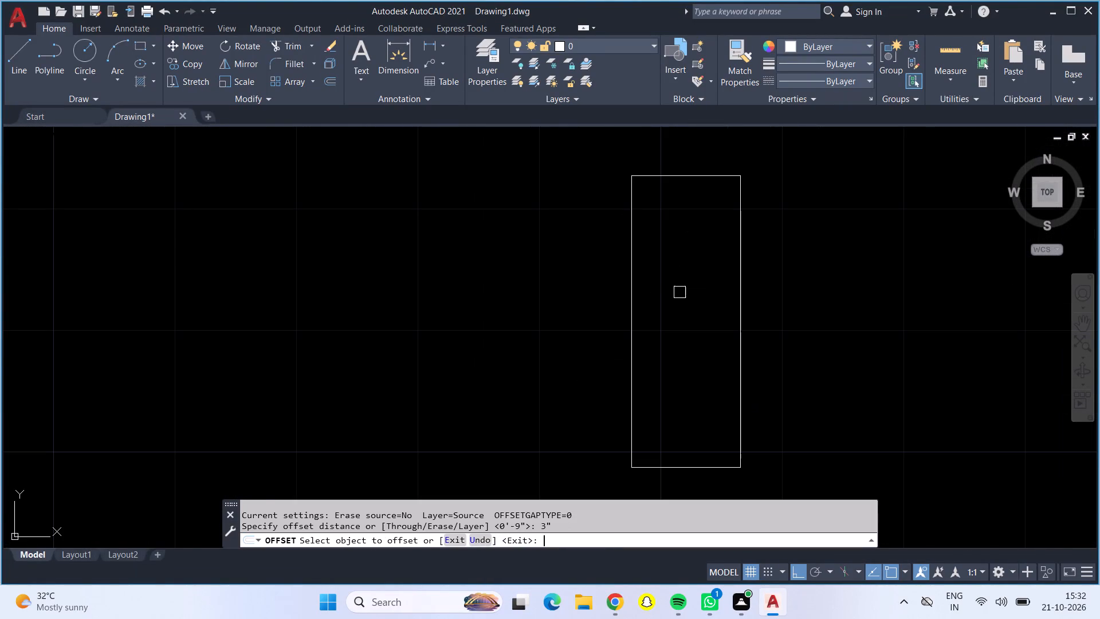
pyautogui.click(628, 291)
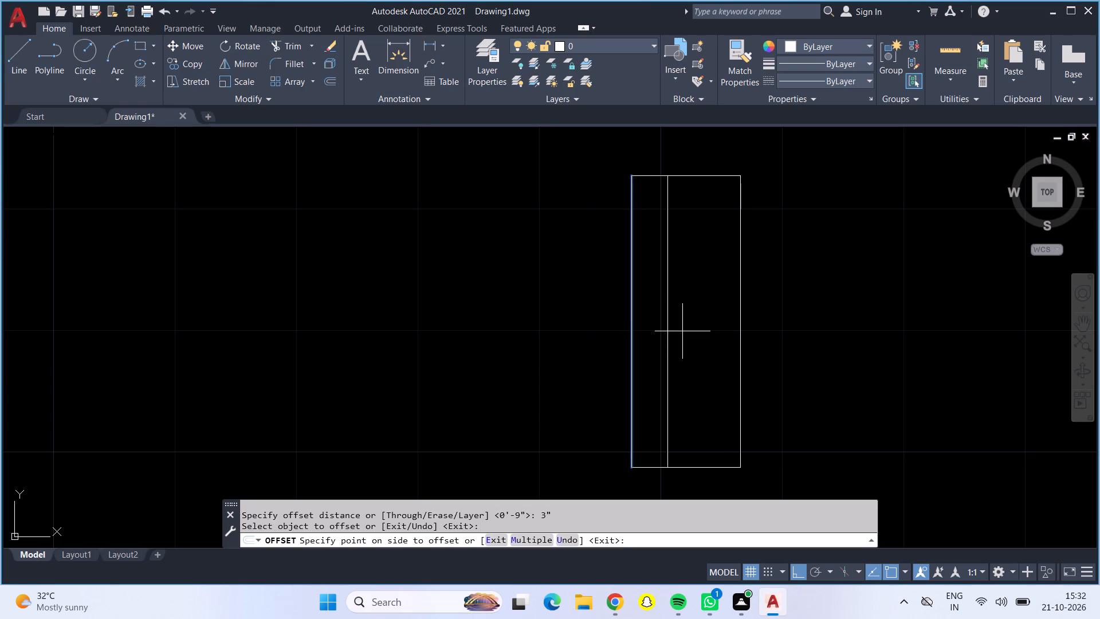
pyautogui.click(682, 331)
pyautogui.click(736, 346)
pyautogui.click(713, 338)
pyautogui.press('Return')
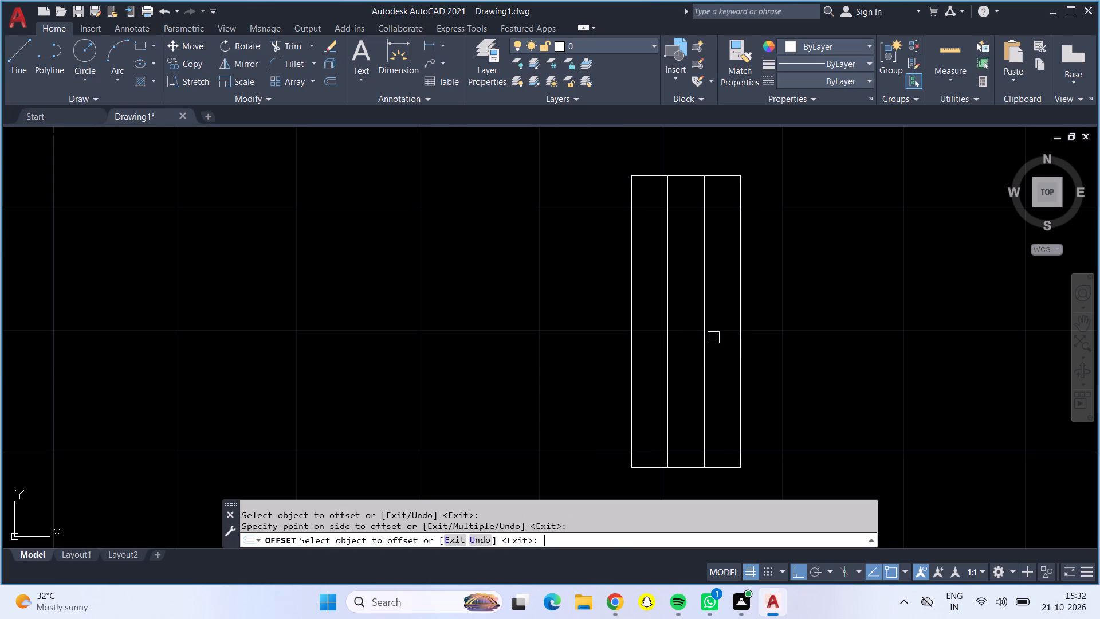
# Rotate the whole small window symbol 270° about the lower end of its inner line so it lies horizontally.
pyautogui.scroll(-5, 716, 252)
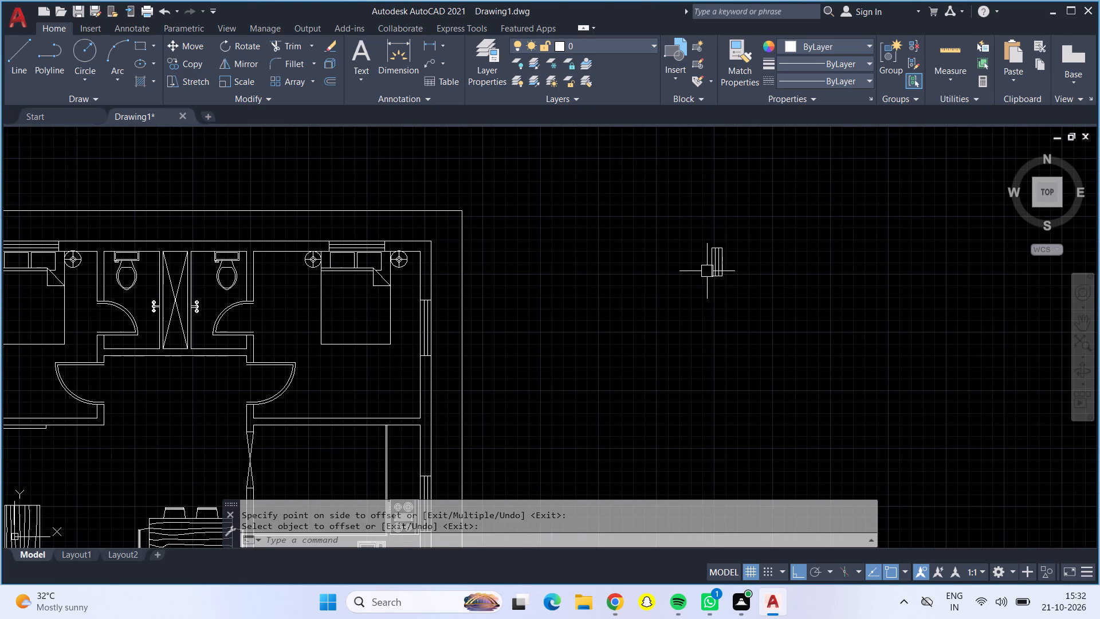
pyautogui.click(685, 236)
pyautogui.click(779, 333)
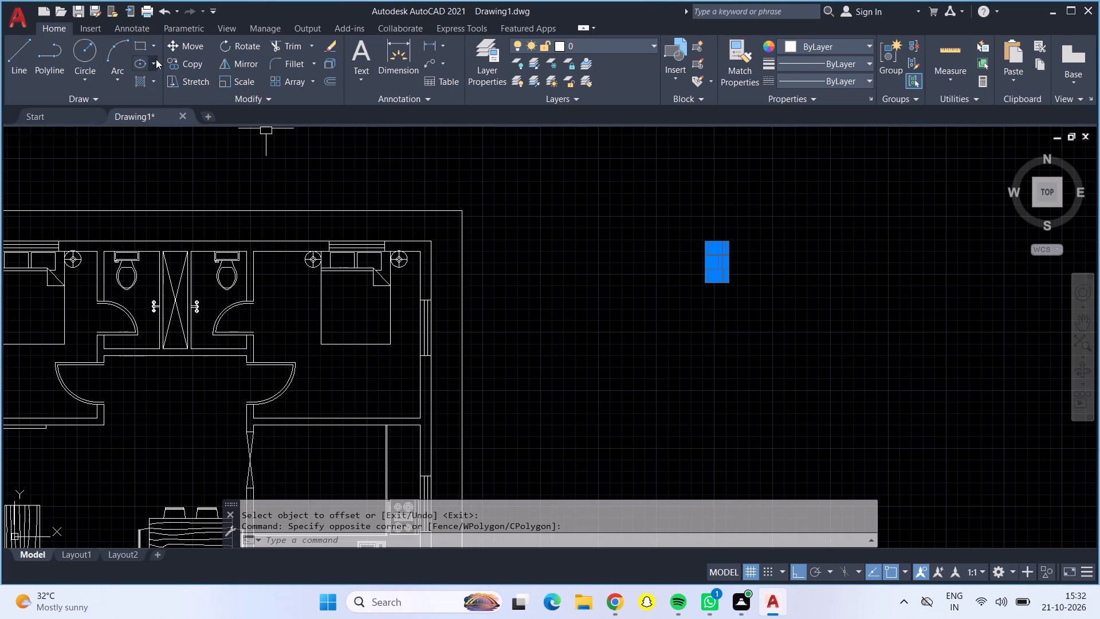
pyautogui.click(247, 51)
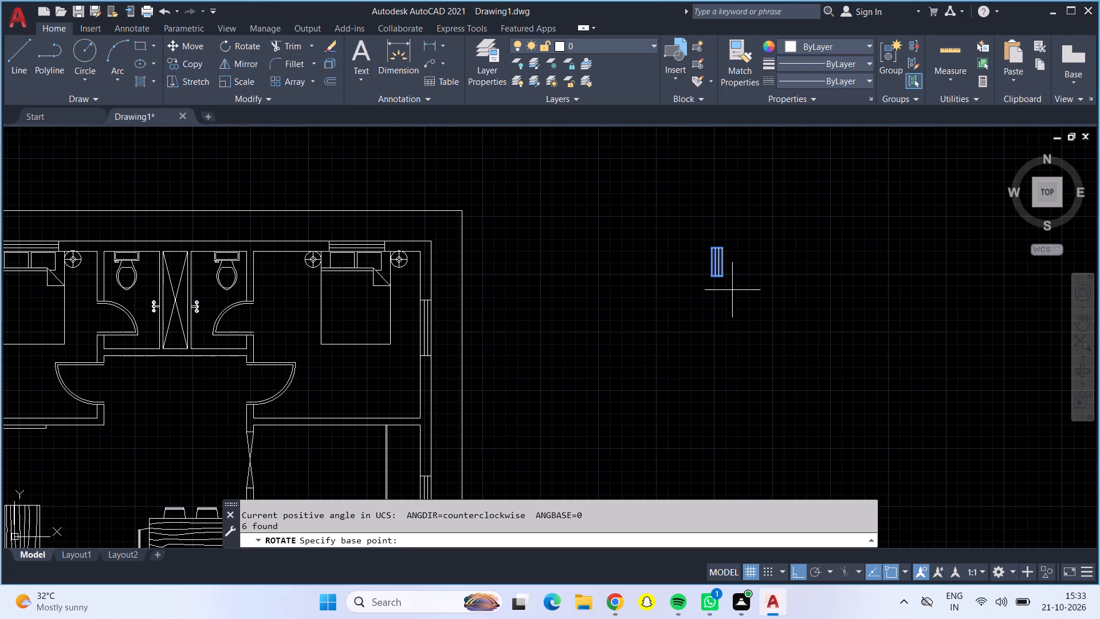
pyautogui.scroll(1, 627, 302)
pyautogui.scroll(2, 792, 263)
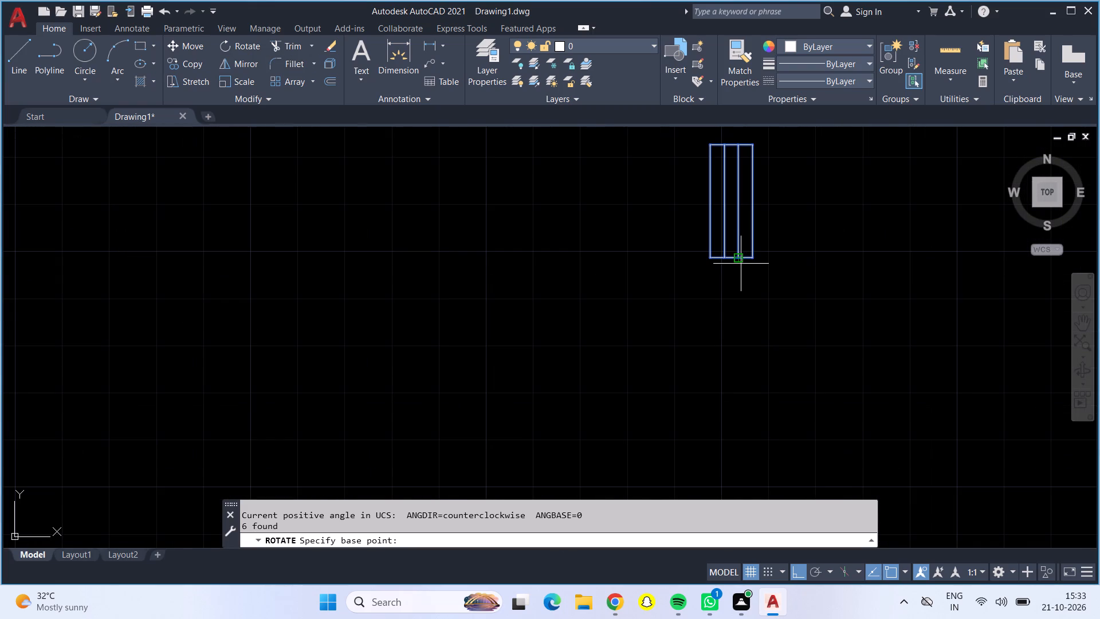
pyautogui.click(739, 259)
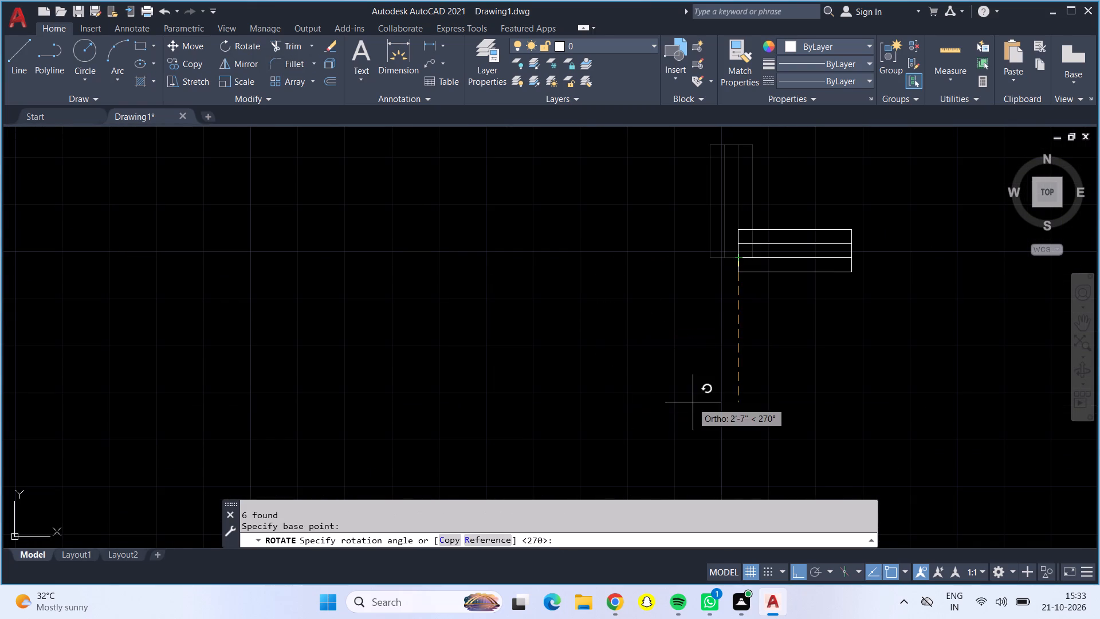
pyautogui.click(693, 402)
# With Ortho off, move the small window symbol into the top outer wall behind the right-hand top bathroom's toilet.
pyautogui.moveTo(705, 198); pyautogui.dragTo(765, 210)
pyautogui.click(886, 315)
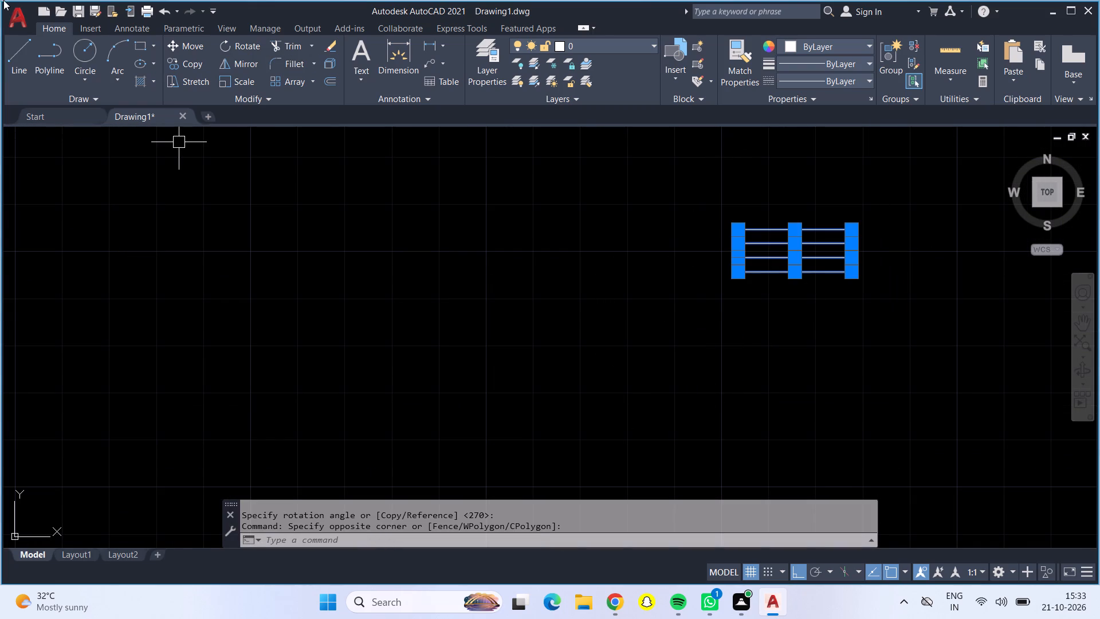
pyautogui.click(187, 44)
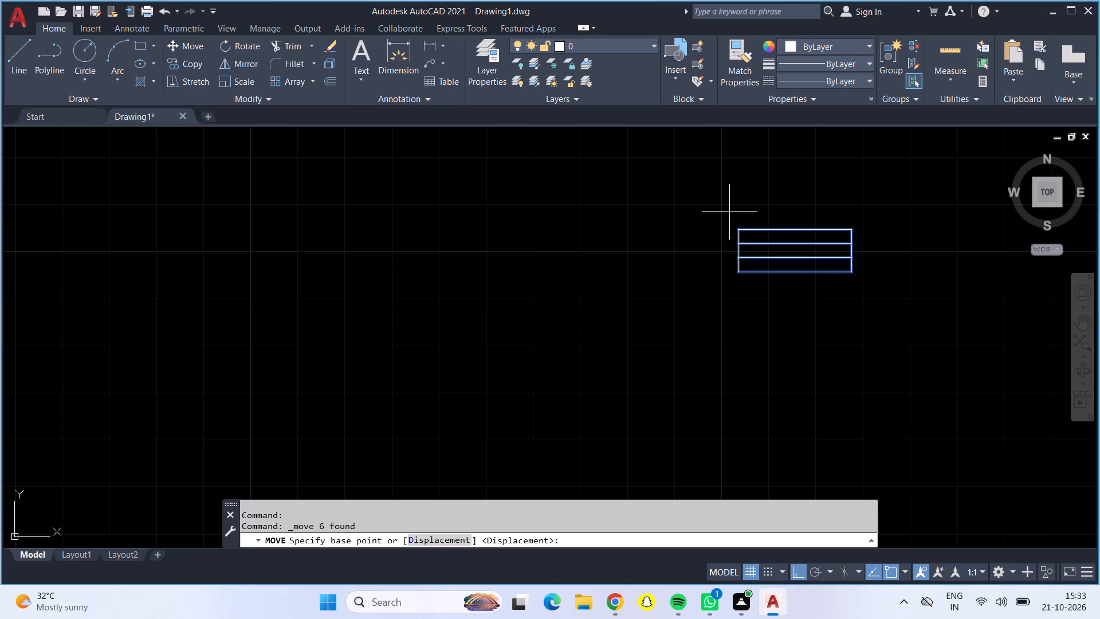
pyautogui.click(785, 228)
pyautogui.scroll(-3, 690, 229)
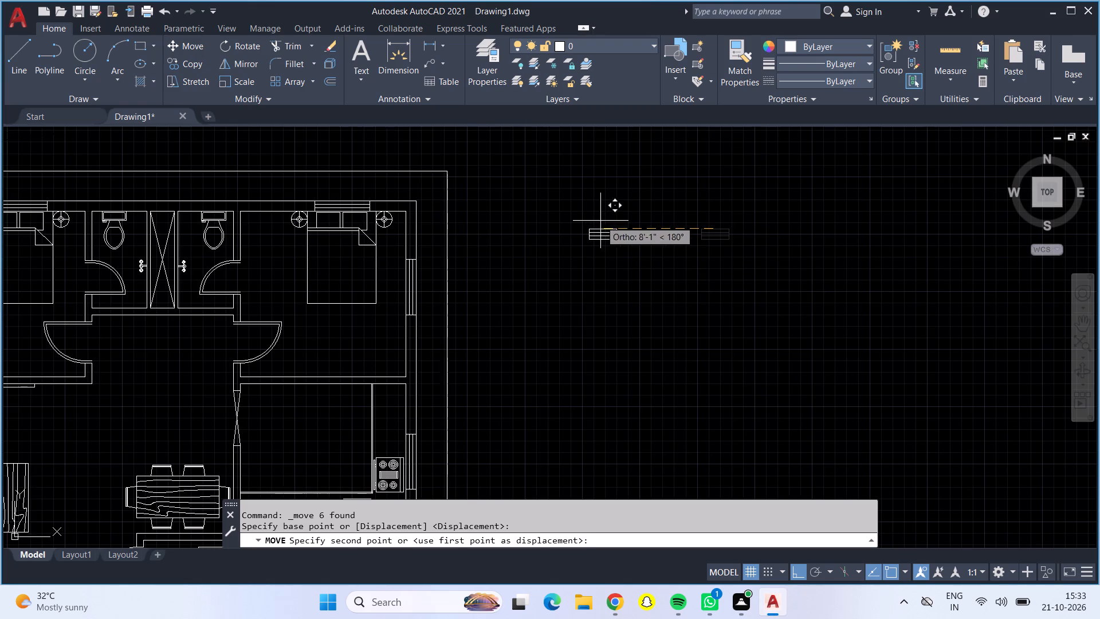
pyautogui.press('F8')
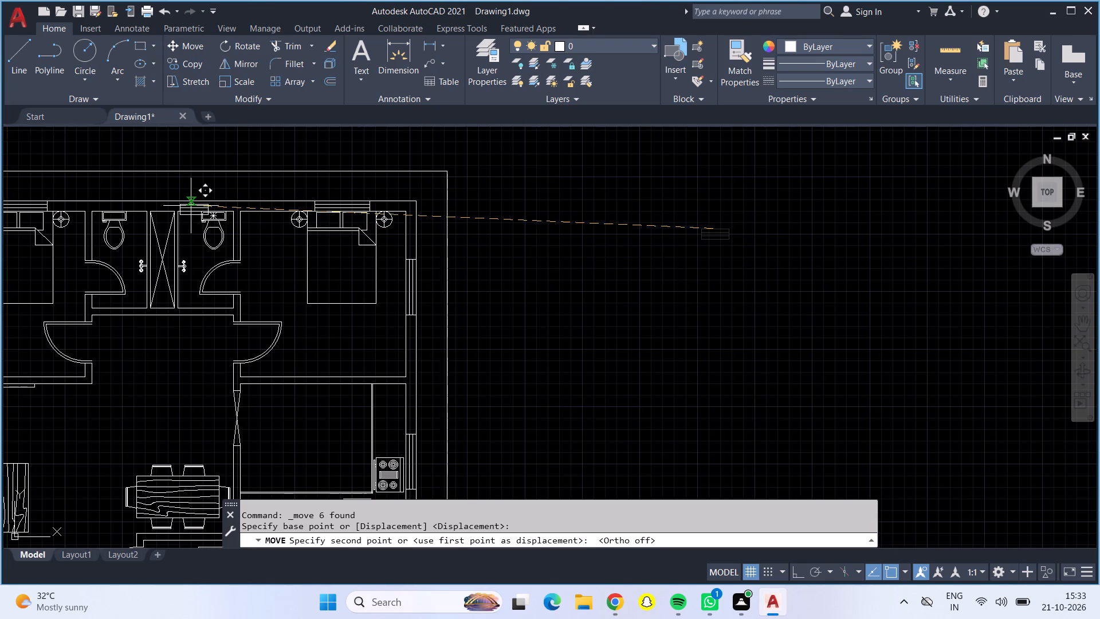
pyautogui.scroll(3, 191, 206)
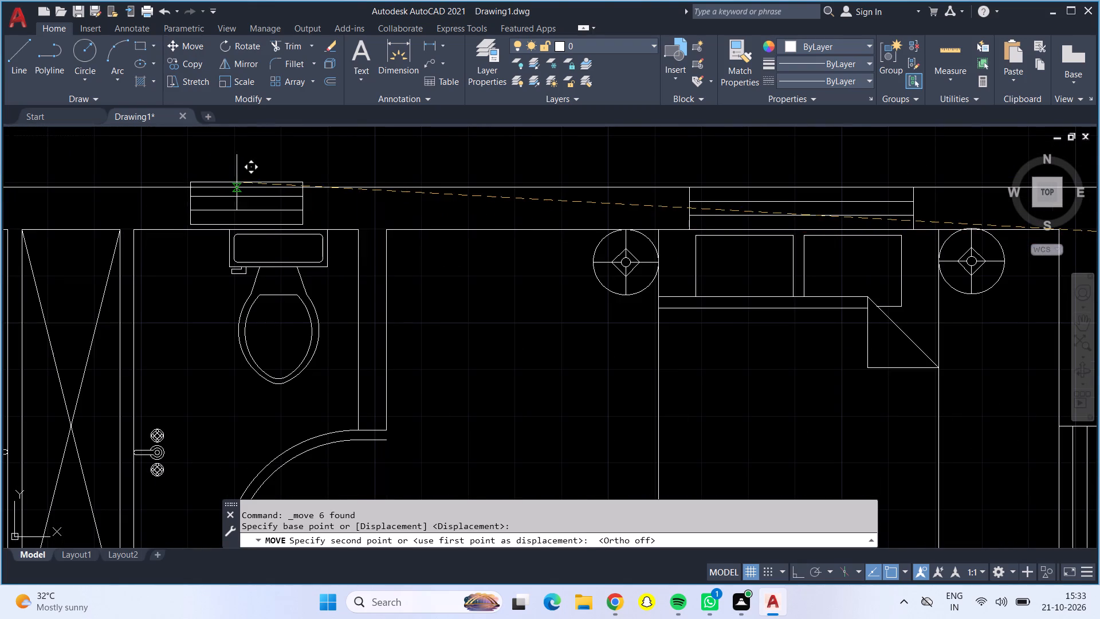
pyautogui.click(238, 189)
pyautogui.scroll(-2, 238, 189)
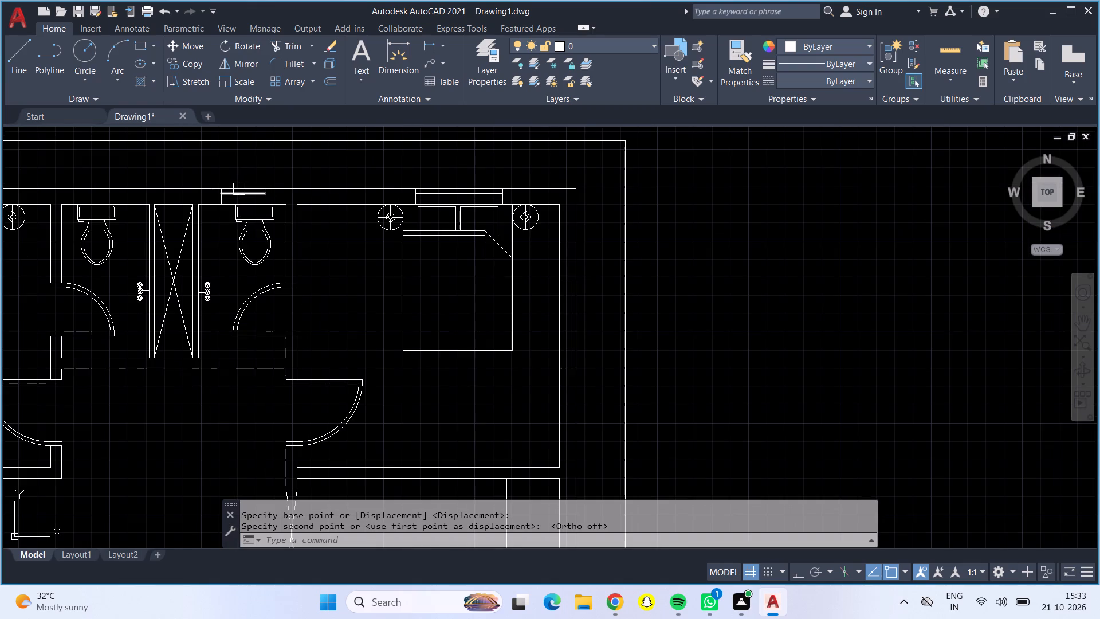
# Copy the small window from its top edge into the top outer wall behind the left-hand top bathroom's toilet.
pyautogui.scroll(2, 262, 191)
pyautogui.click(139, 167)
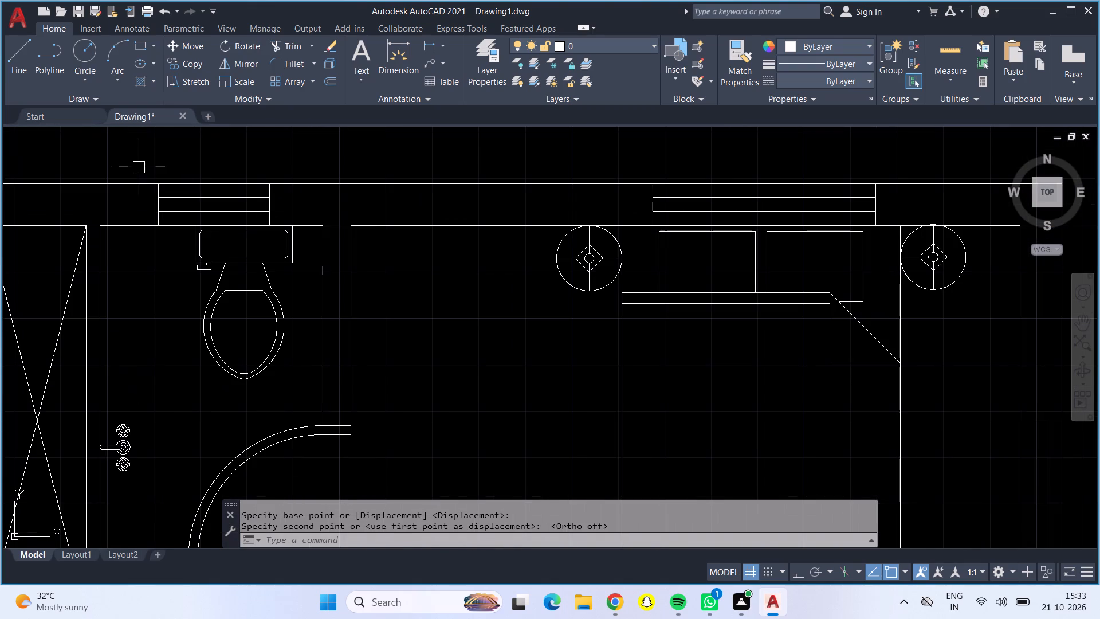
pyautogui.click(298, 230)
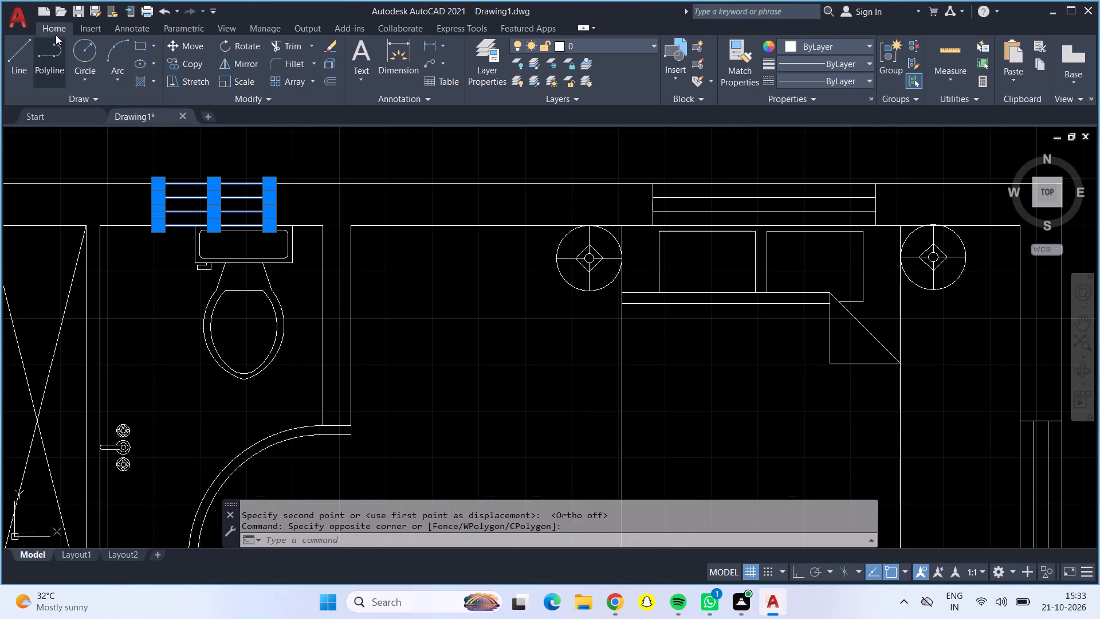
pyautogui.click(204, 60)
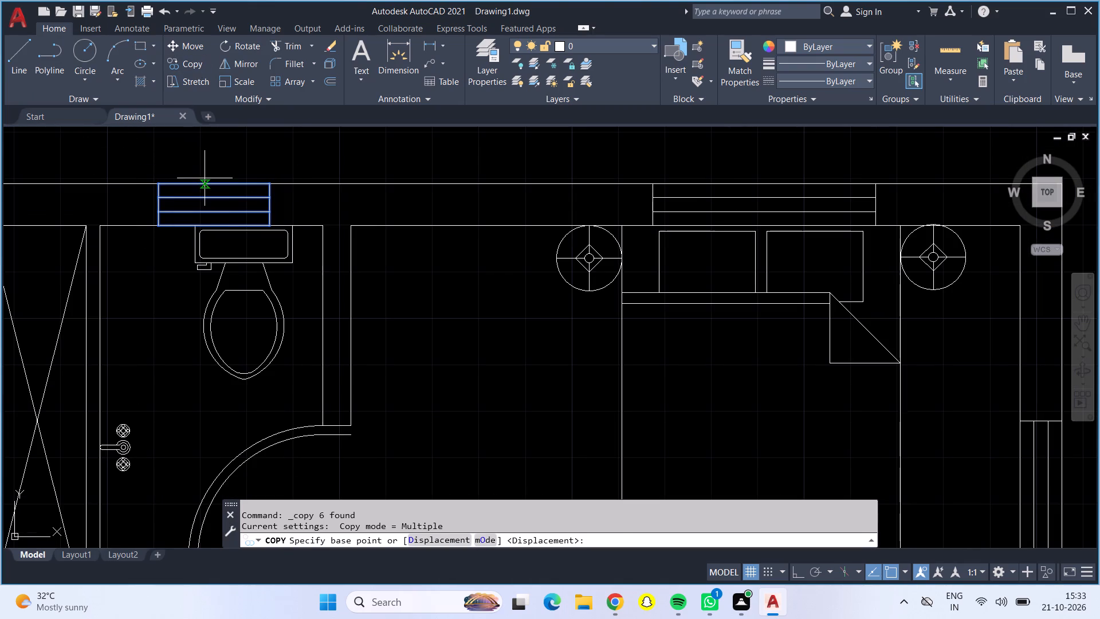
pyautogui.click(217, 186)
pyautogui.scroll(-3, 125, 193)
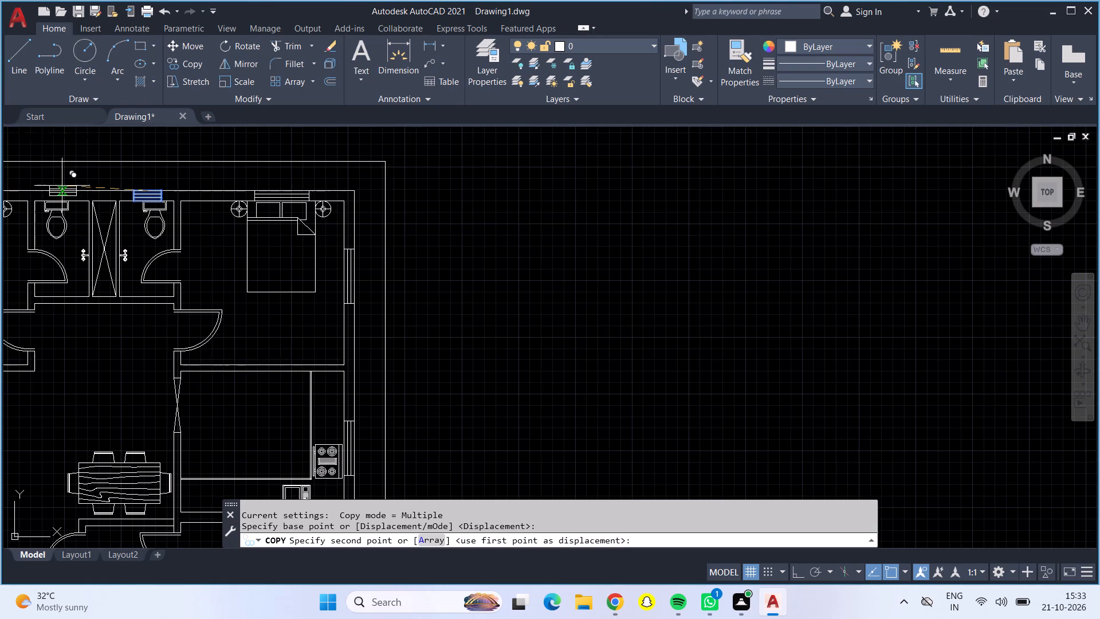
pyautogui.scroll(4, 56, 185)
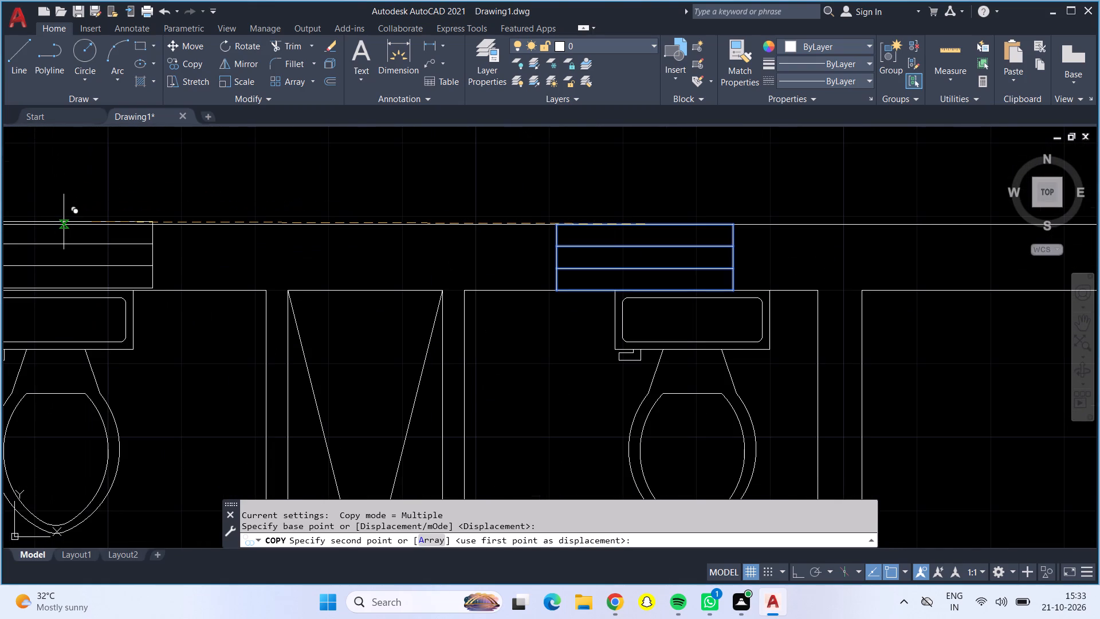
pyautogui.click(60, 222)
# Place another copy of the small window in the bottom outer wall, at the midpoint of the lower bathroom's inner wall line.
pyautogui.scroll(-4, 60, 222)
pyautogui.scroll(-1, 128, 273)
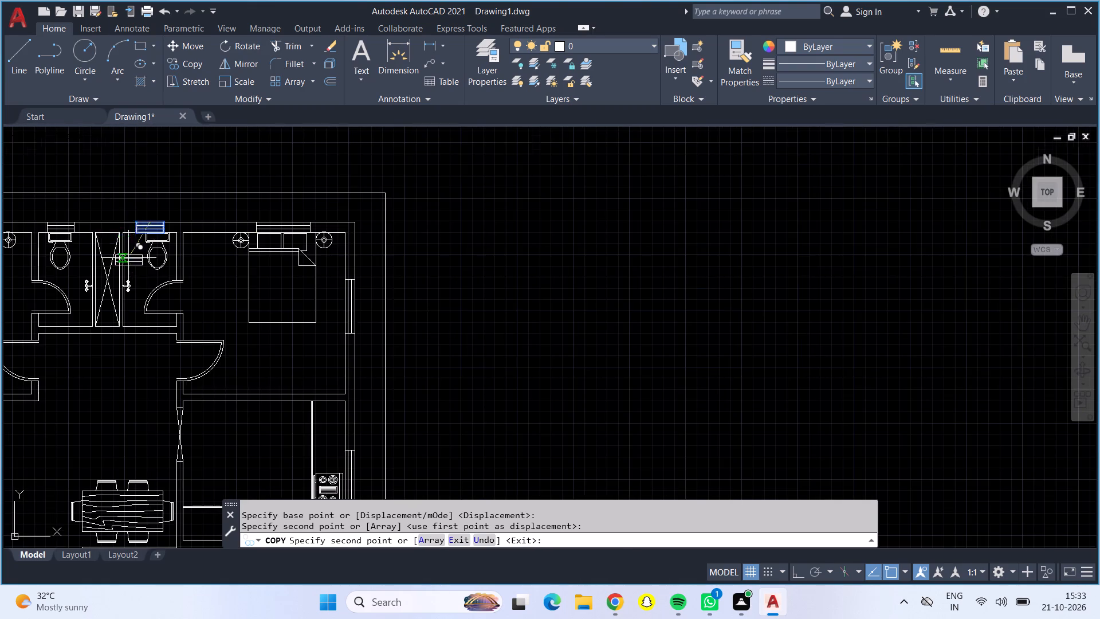
pyautogui.scroll(1, 126, 323)
pyautogui.middleClick(105, 414)
pyautogui.scroll(-1, 105, 414)
pyautogui.scroll(1, 300, 351)
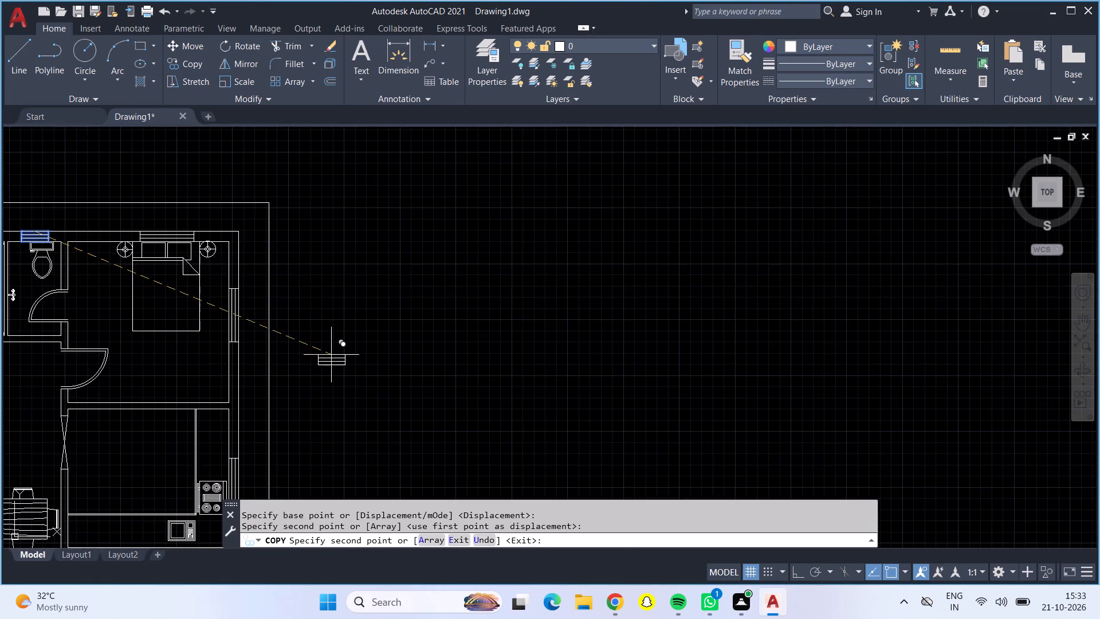
pyautogui.middleClick(331, 355)
pyautogui.scroll(-1, 331, 355)
pyautogui.scroll(-2, 356, 315)
pyautogui.scroll(3, 260, 437)
pyautogui.scroll(-1, 251, 437)
pyautogui.scroll(5, 228, 421)
pyautogui.click(280, 442)
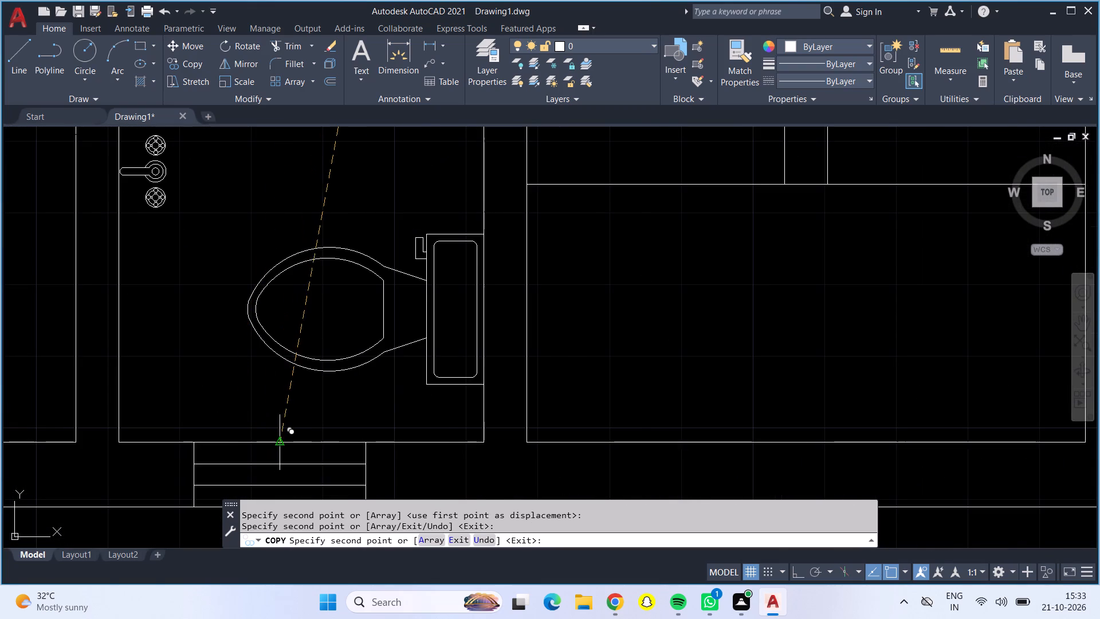
pyautogui.scroll(-3, 280, 442)
pyautogui.scroll(1, 280, 442)
pyautogui.scroll(-3, 453, 370)
pyautogui.press('Return')
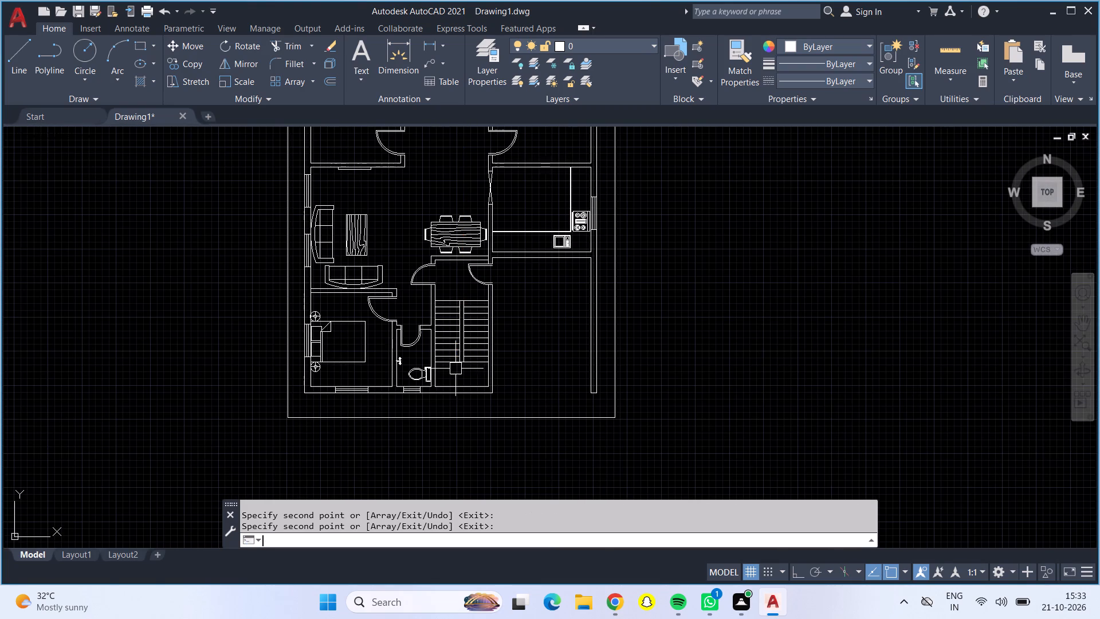
# Create a multiline text box in the empty space right of the floor plan's upper part.
pyautogui.scroll(-2, 467, 369)
pyautogui.scroll(2, 518, 340)
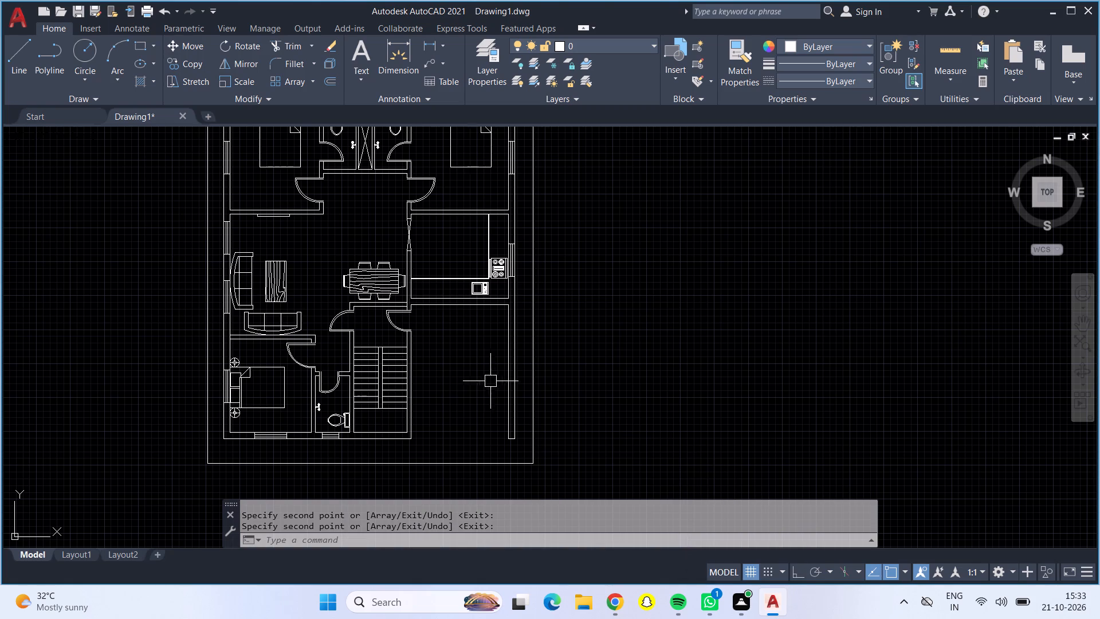
pyautogui.scroll(-1, 449, 366)
pyautogui.moveTo(449, 366); pyautogui.dragTo(531, 397, button='middle')
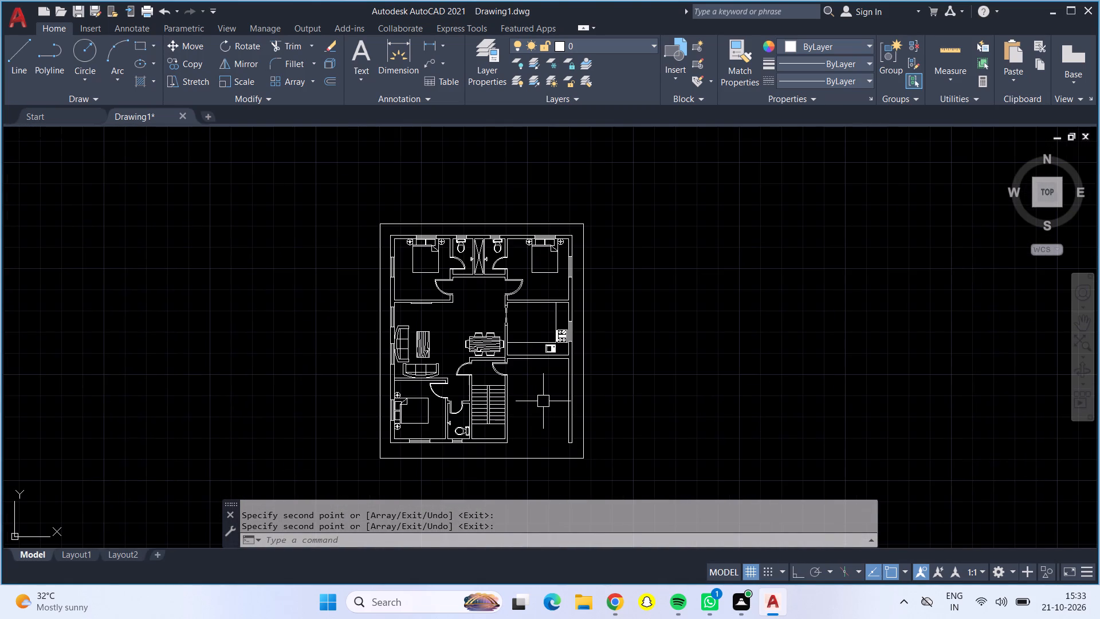
pyautogui.moveTo(543, 401); pyautogui.dragTo(548, 386, button='middle')
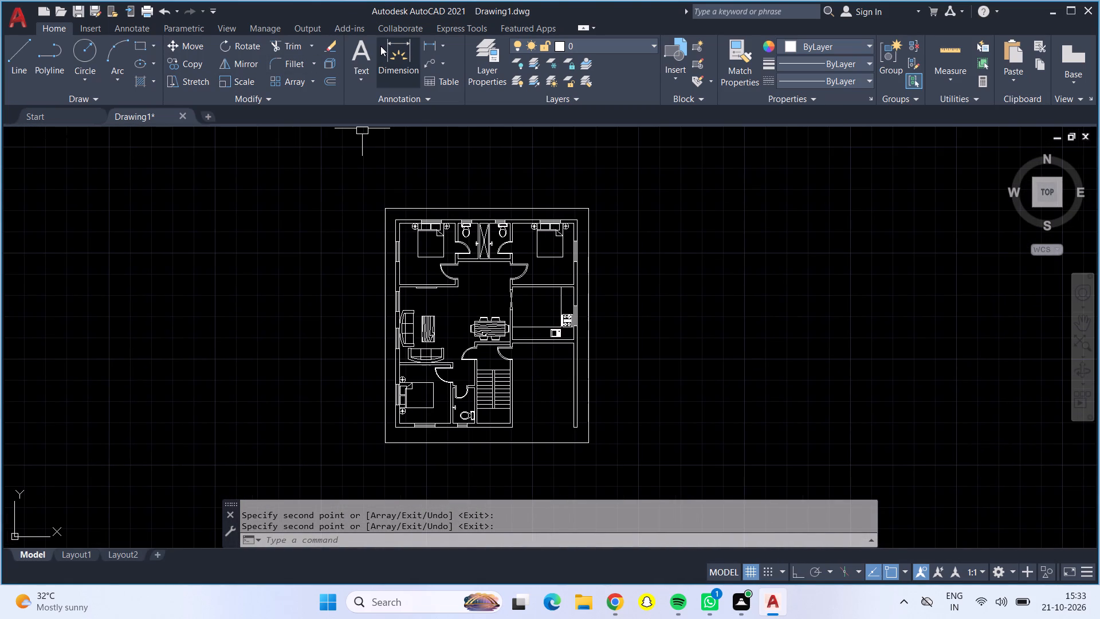
pyautogui.click(357, 54)
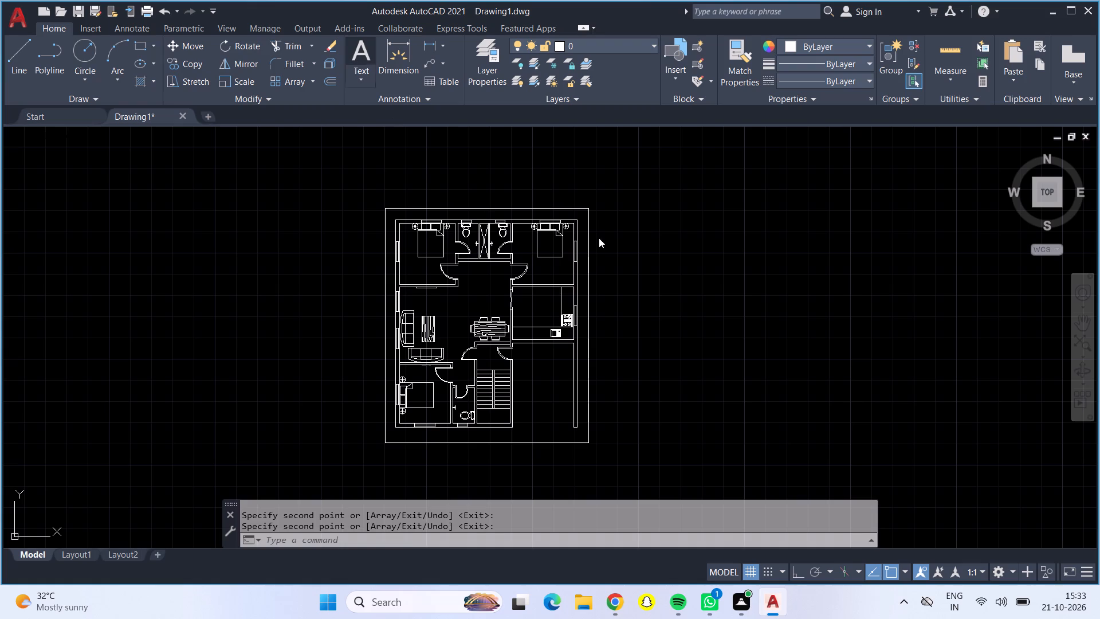
pyautogui.click(646, 219)
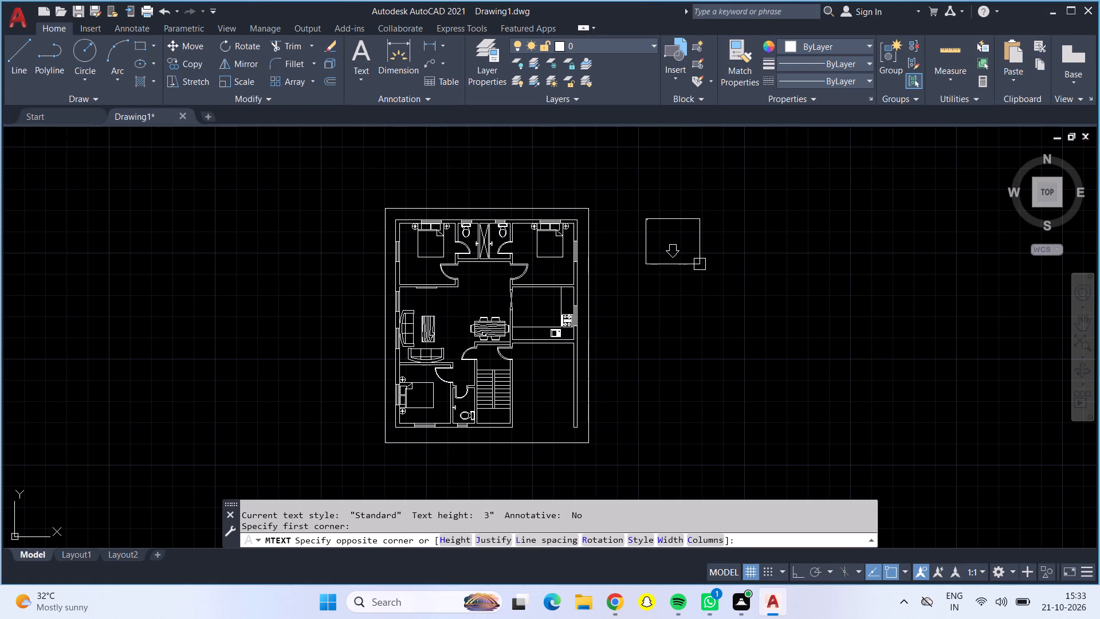
pyautogui.click(681, 261)
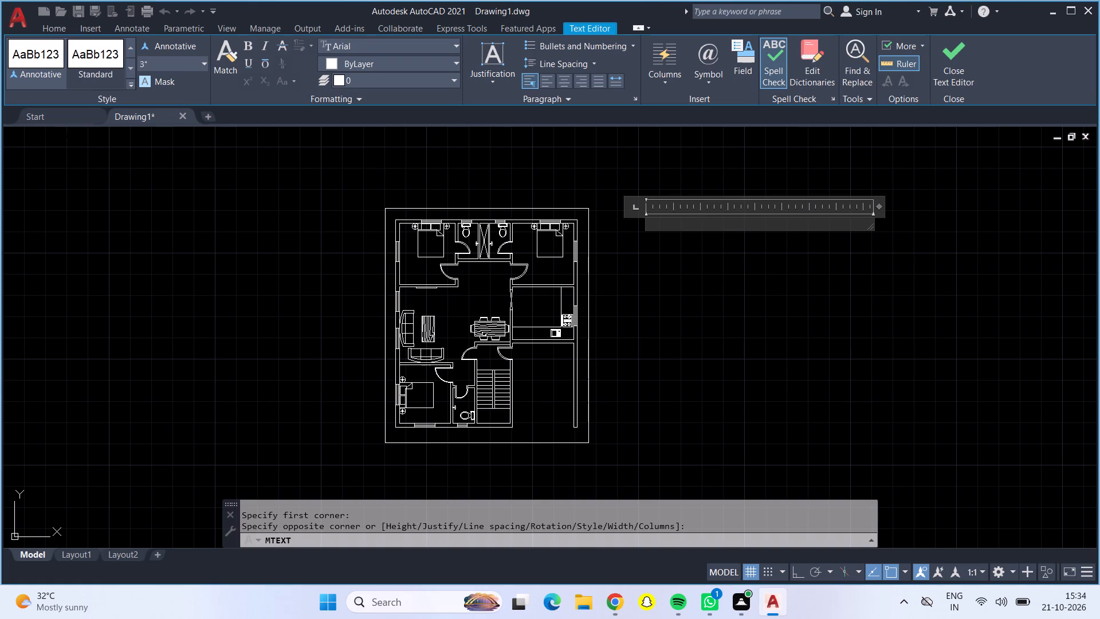
# Set the new multiline text's height to 9".
pyautogui.click(208, 64)
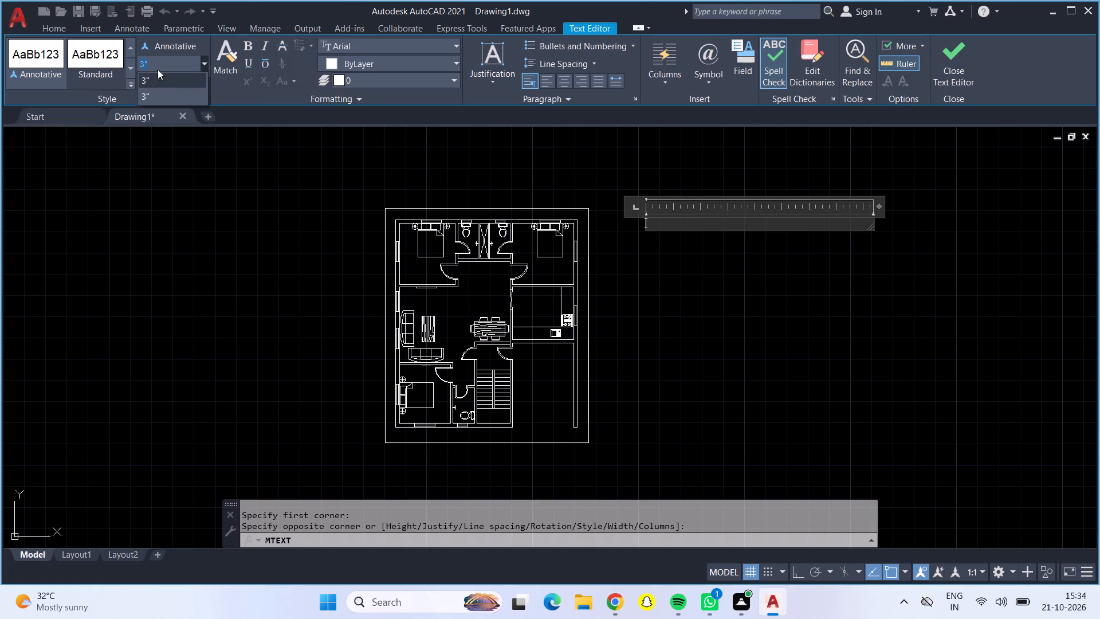
pyautogui.click(163, 65)
pyautogui.press('BackSpace')
pyautogui.press('BackSpace')
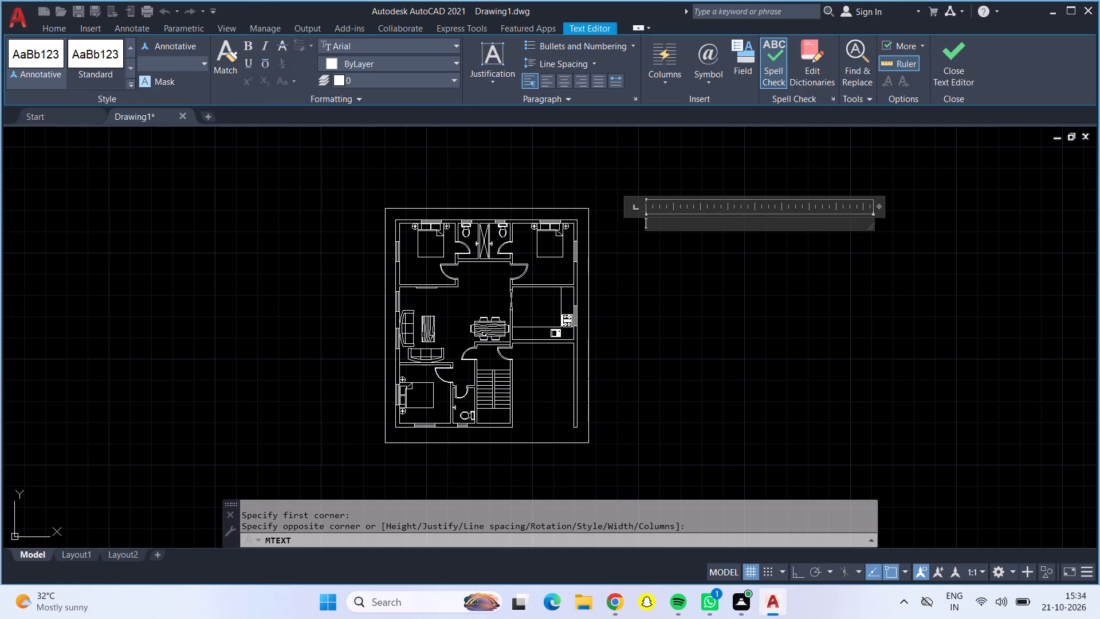
pyautogui.hotkey('shift', '"')
pyautogui.press('BackSpace')
pyautogui.press('BackSpace')
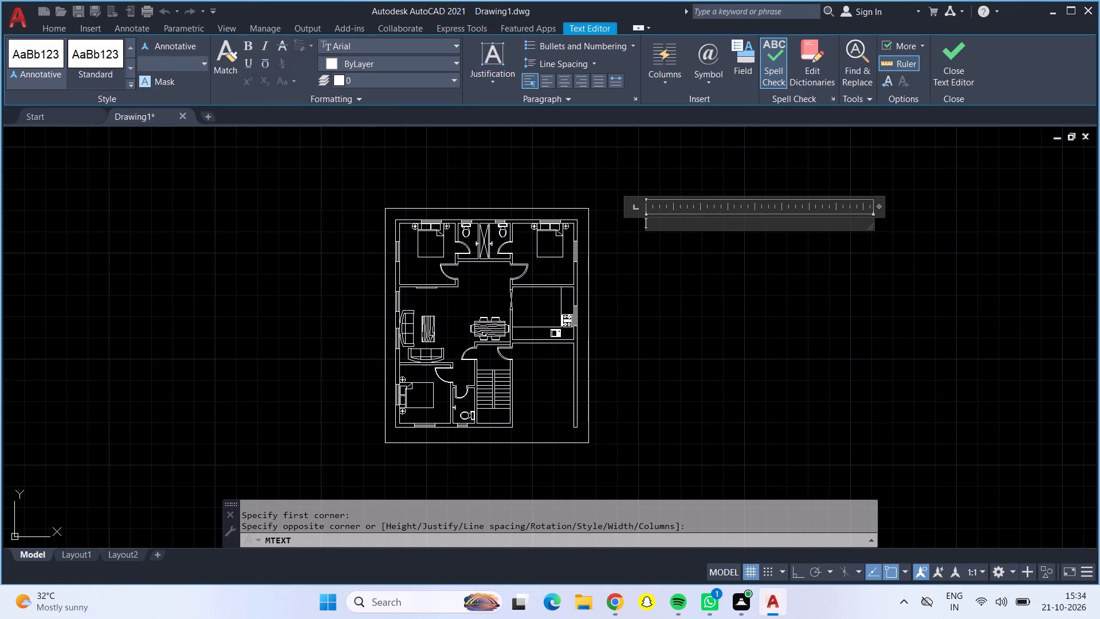
pyautogui.click(163, 64)
pyautogui.write('9"')
pyautogui.press('Return')
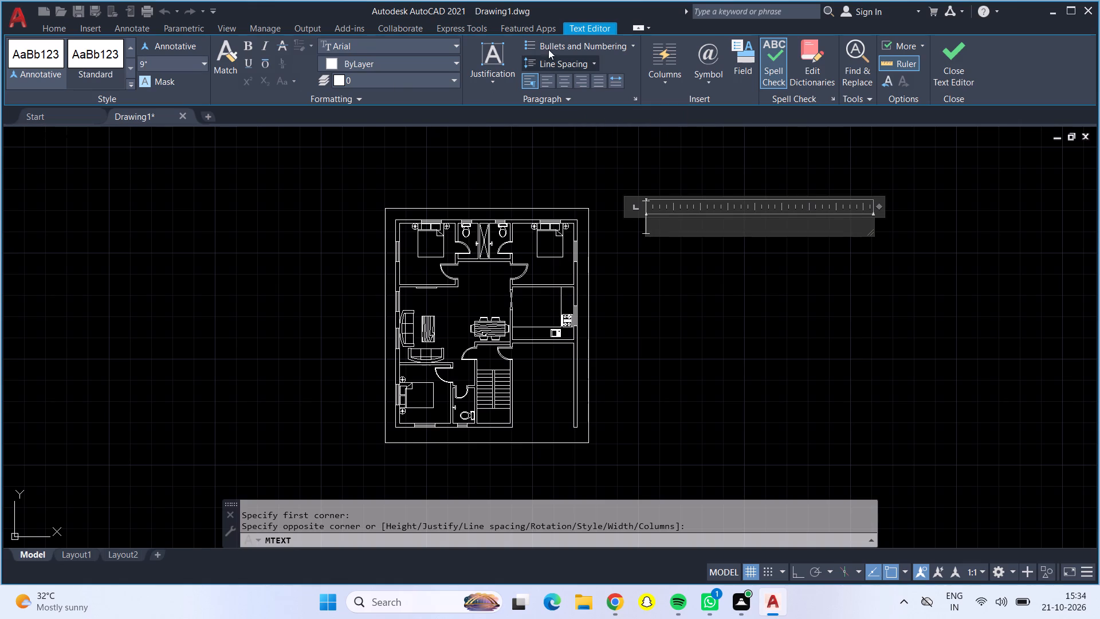
# Centre-align the text paragraph, enter the label W, and finish the text.
pyautogui.click(561, 89)
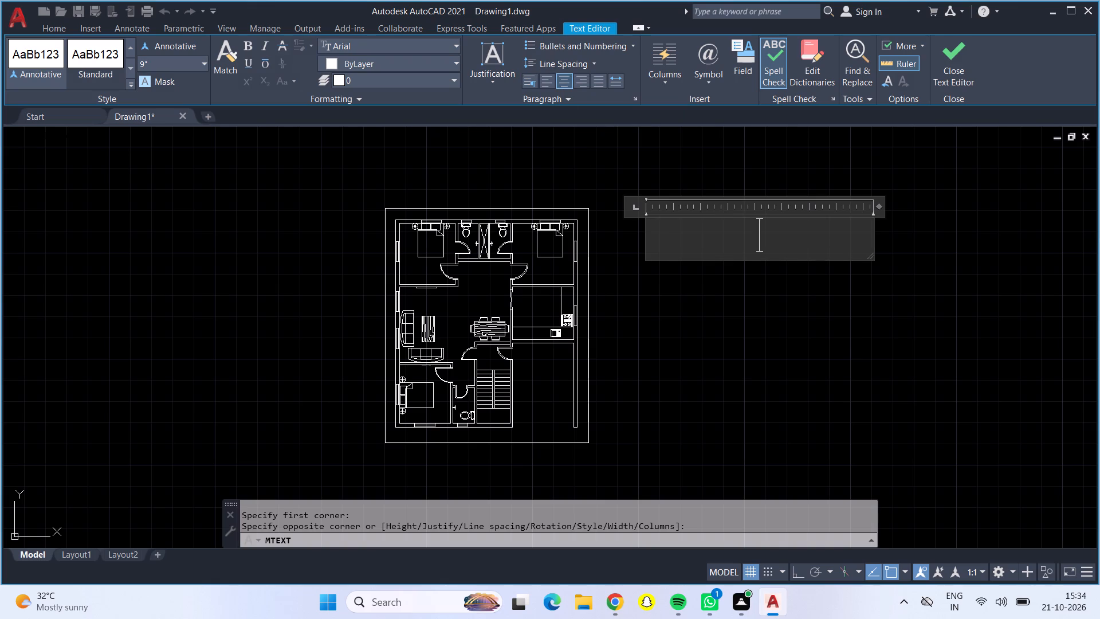
pyautogui.hotkey('shift', 'w')
pyautogui.click(769, 308)
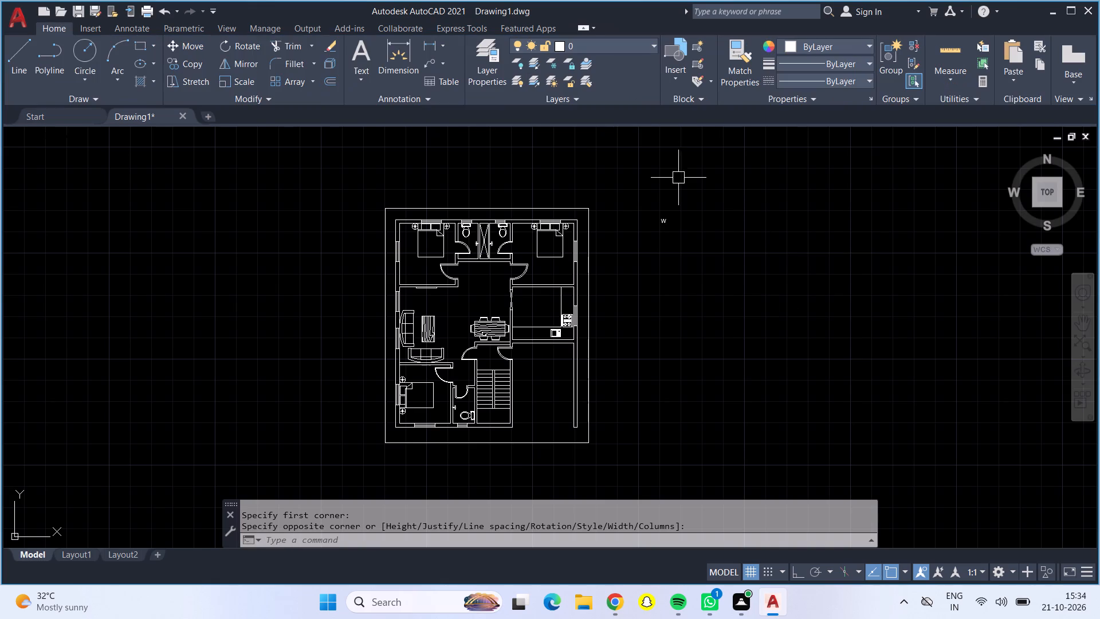
# Copy the W label to just outside the right-wall window of the top-right bedroom.
pyautogui.scroll(3, 671, 218)
pyautogui.click(639, 228)
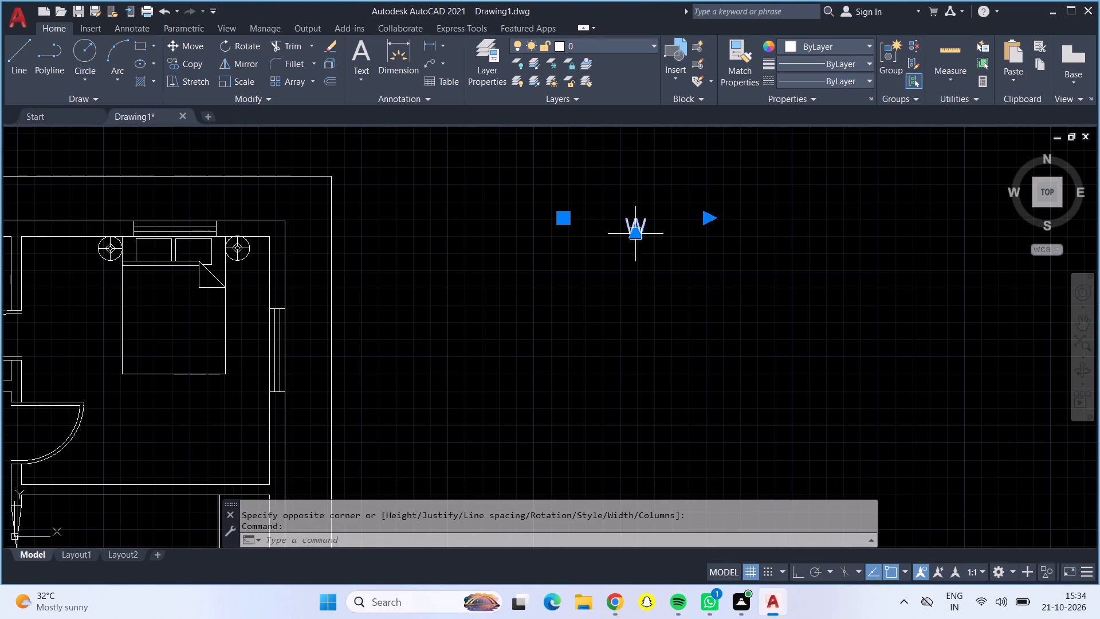
pyautogui.click(199, 67)
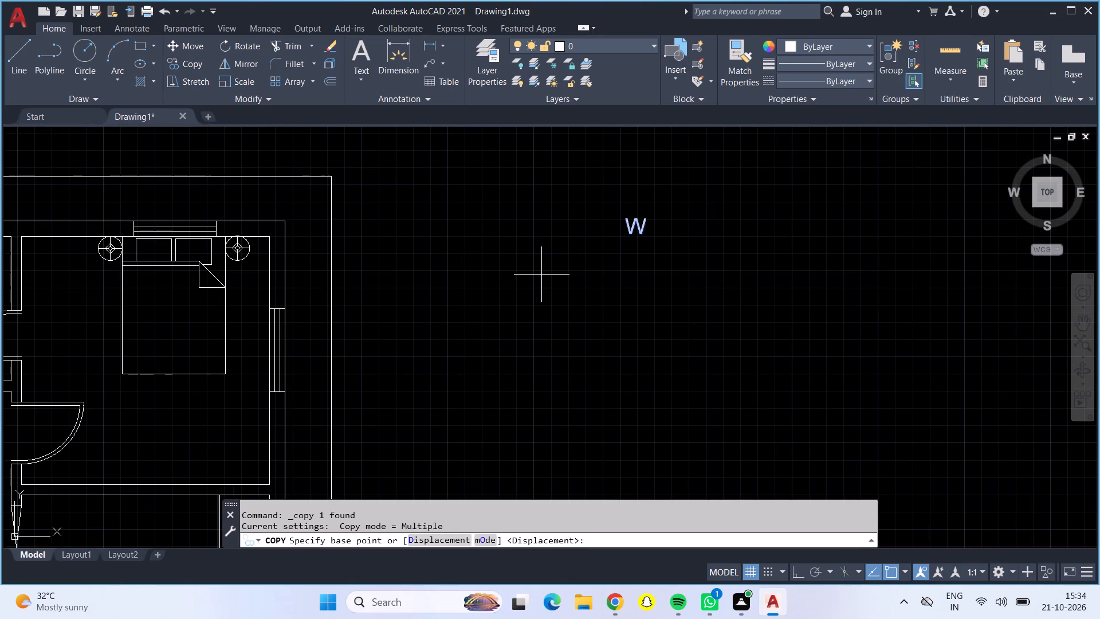
pyautogui.click(630, 230)
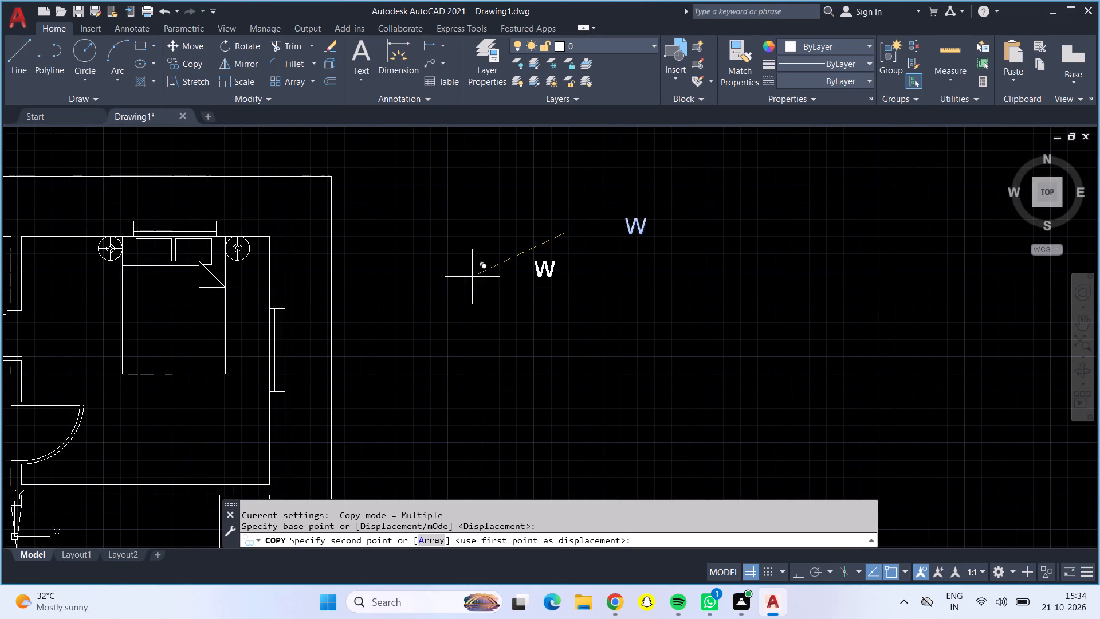
pyautogui.scroll(1, 192, 361)
pyautogui.scroll(-1, 192, 361)
pyautogui.scroll(1, 192, 361)
pyautogui.scroll(2, 255, 370)
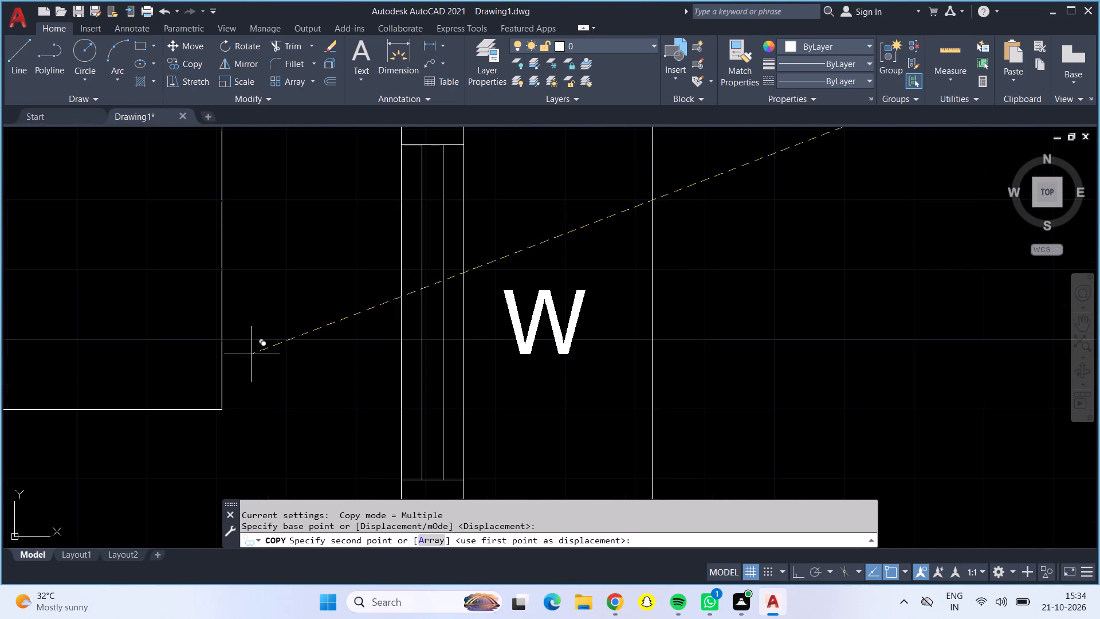
pyautogui.click(225, 343)
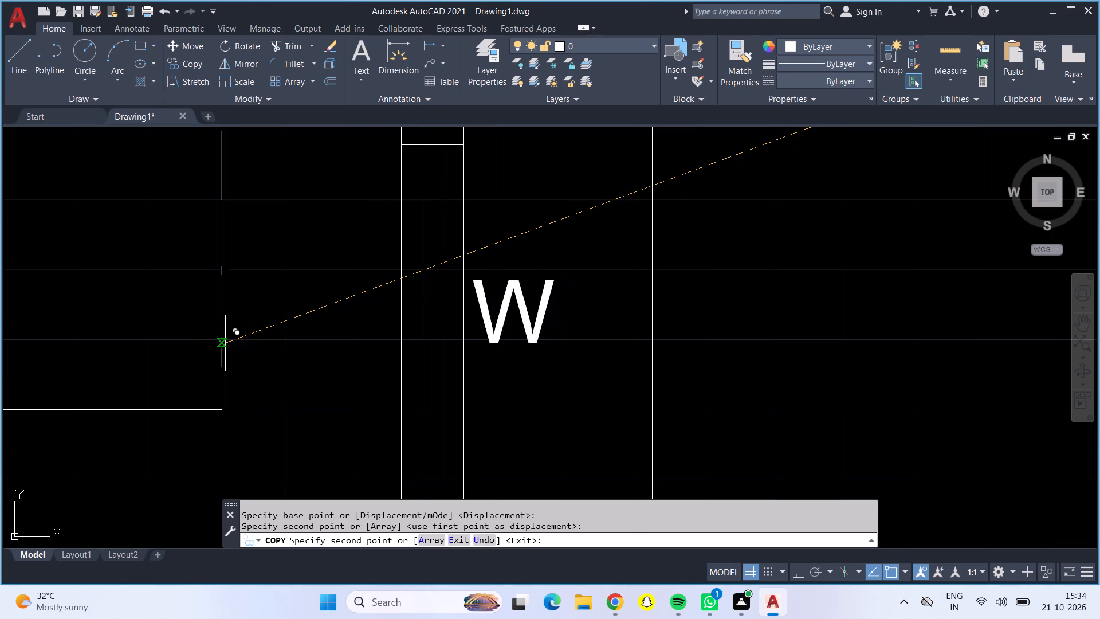
# Place another W copy just above the top-wall window of the top-right bedroom.
pyautogui.scroll(-3, 225, 343)
pyautogui.scroll(1, 225, 343)
pyautogui.moveTo(176, 297); pyautogui.dragTo(292, 369, button='middle')
pyautogui.moveTo(292, 369); pyautogui.dragTo(409, 377, button='middle')
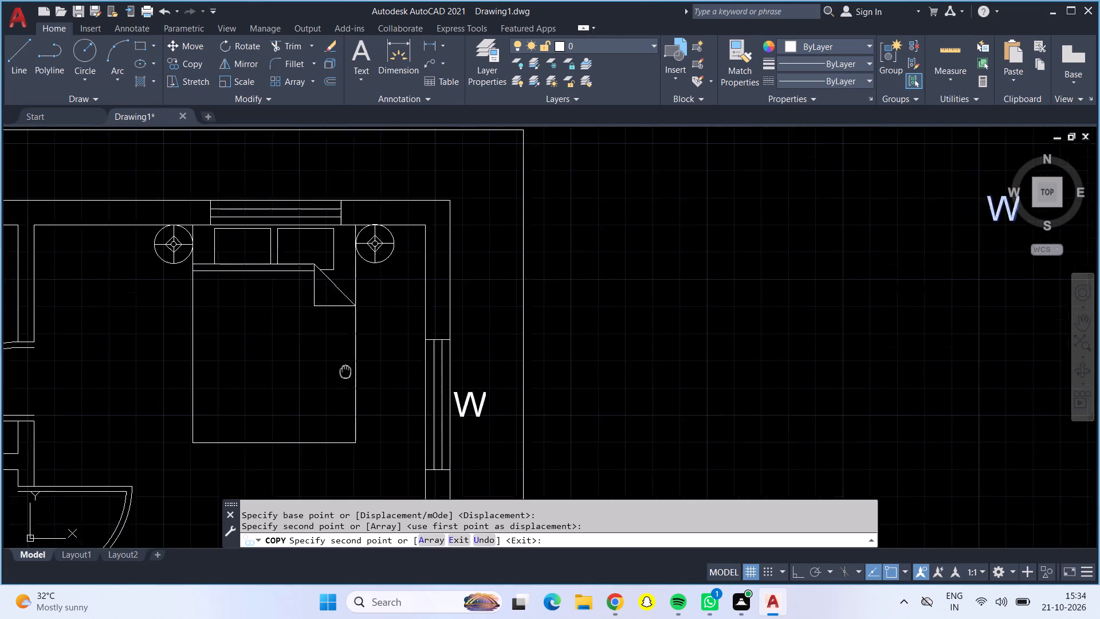
pyautogui.moveTo(409, 377); pyautogui.dragTo(447, 379, button='middle')
pyautogui.scroll(-1, 310, 193)
pyautogui.scroll(1, 310, 193)
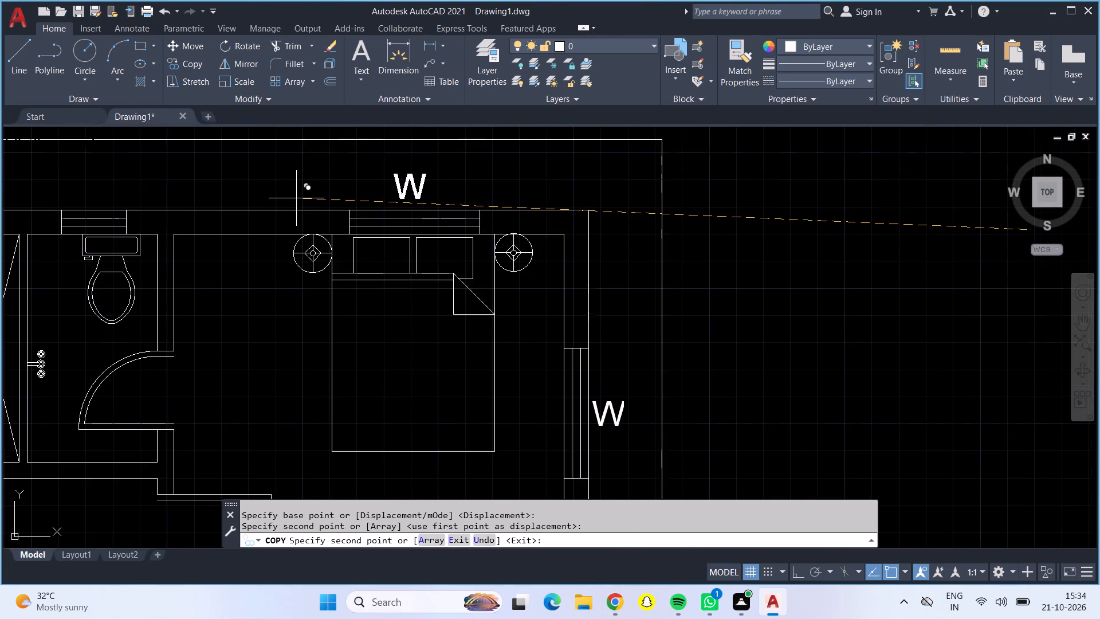
pyautogui.scroll(2, 296, 198)
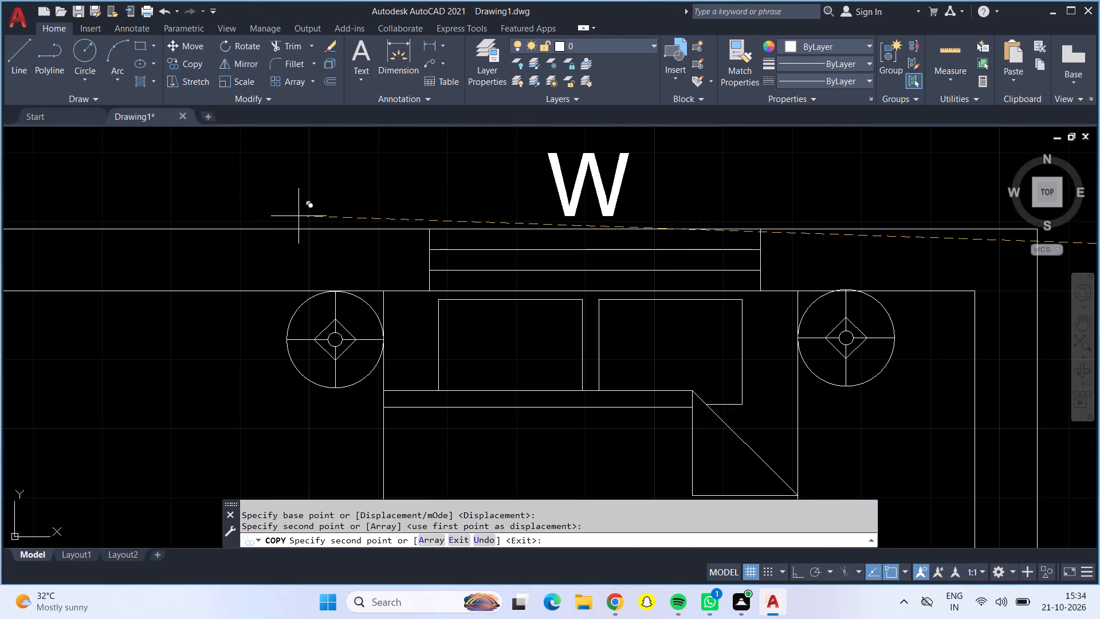
pyautogui.click(298, 216)
# Place another W copy just above the top-wall window of the top-left bedroom.
pyautogui.scroll(-3, 302, 225)
pyautogui.scroll(1, 246, 305)
pyautogui.scroll(-1, 285, 408)
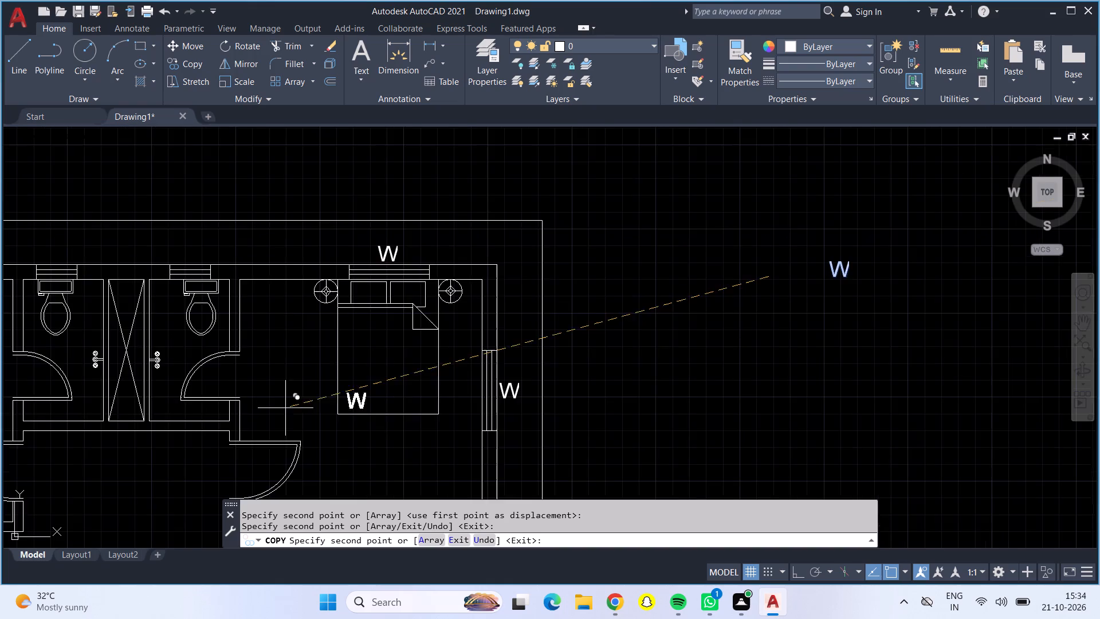
pyautogui.scroll(-1, 286, 410)
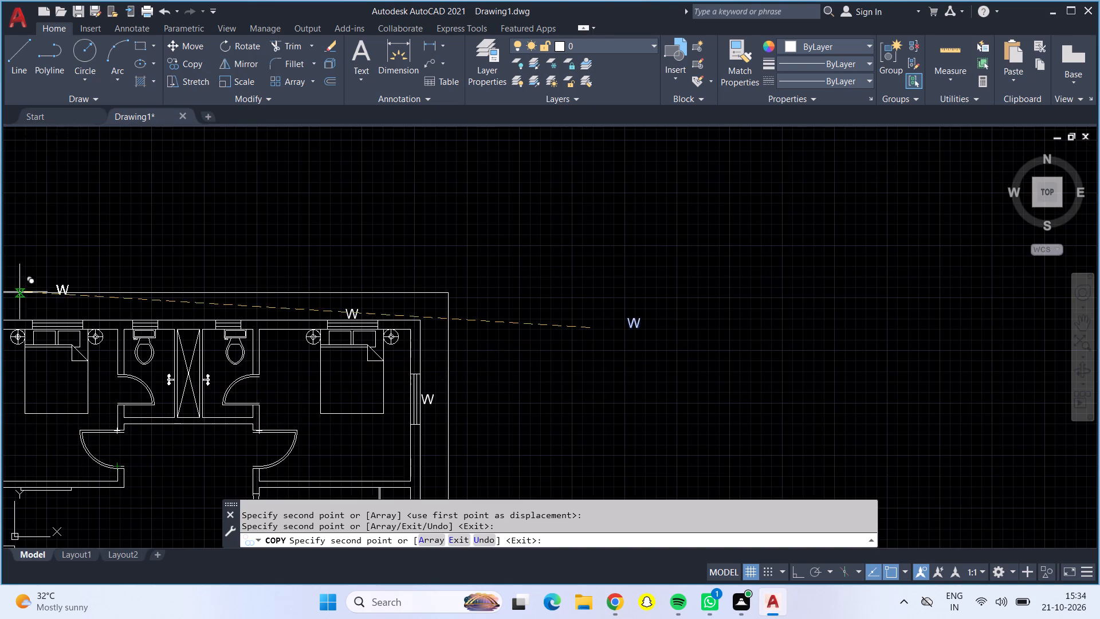
pyautogui.scroll(2, 8, 309)
pyautogui.scroll(-1, 8, 309)
pyautogui.scroll(3, 8, 309)
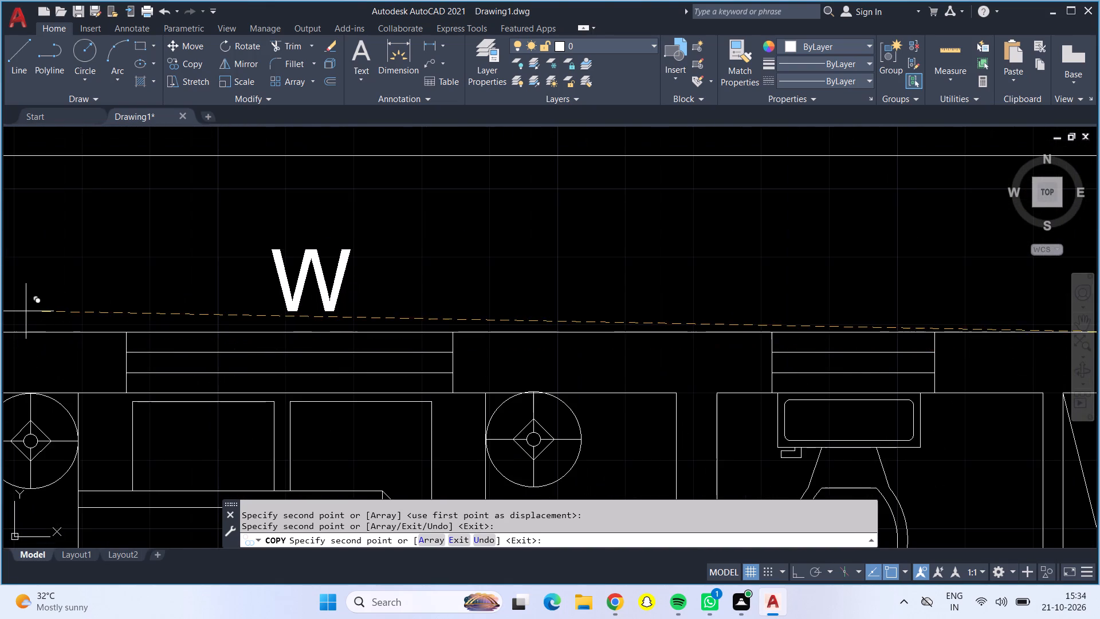
pyautogui.click(8, 320)
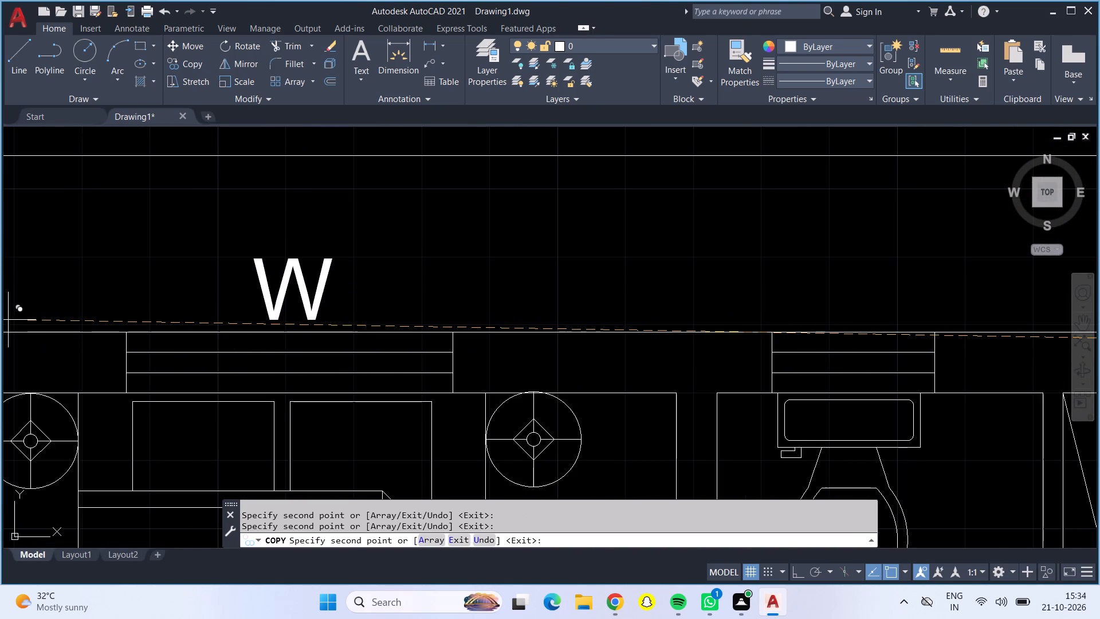
# Place another W copy just outside the left-wall window of the top-left bedroom.
pyautogui.scroll(-3, 8, 320)
pyautogui.scroll(-1, 115, 363)
pyautogui.moveTo(252, 258); pyautogui.dragTo(414, 230, button='middle')
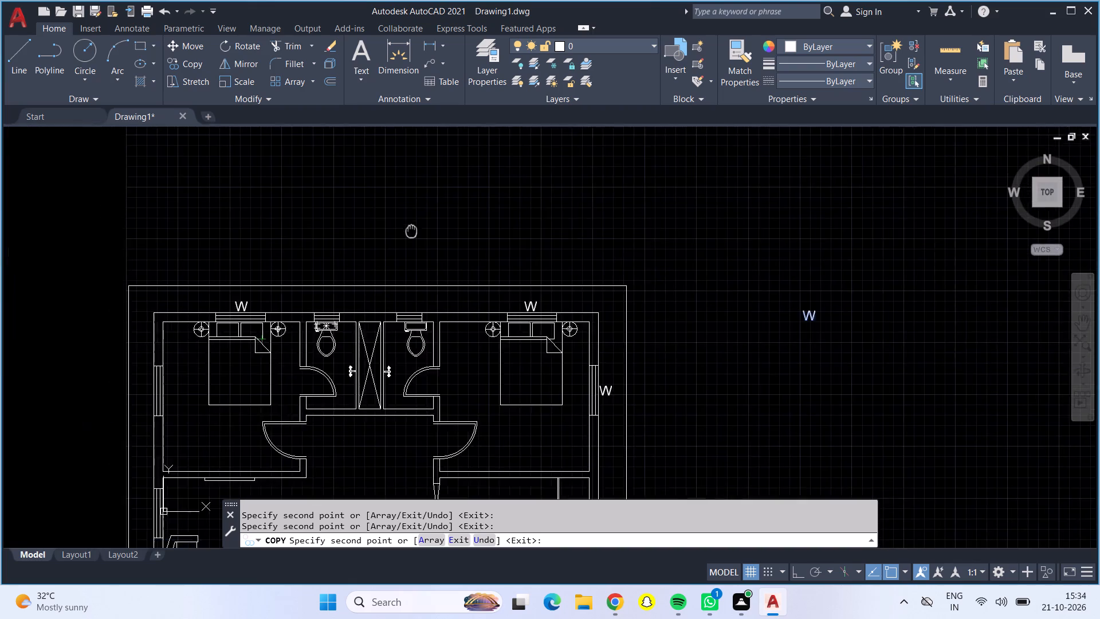
pyautogui.moveTo(414, 230); pyautogui.dragTo(498, 203, button='middle')
pyautogui.scroll(-1, 213, 375)
pyautogui.scroll(2, 203, 373)
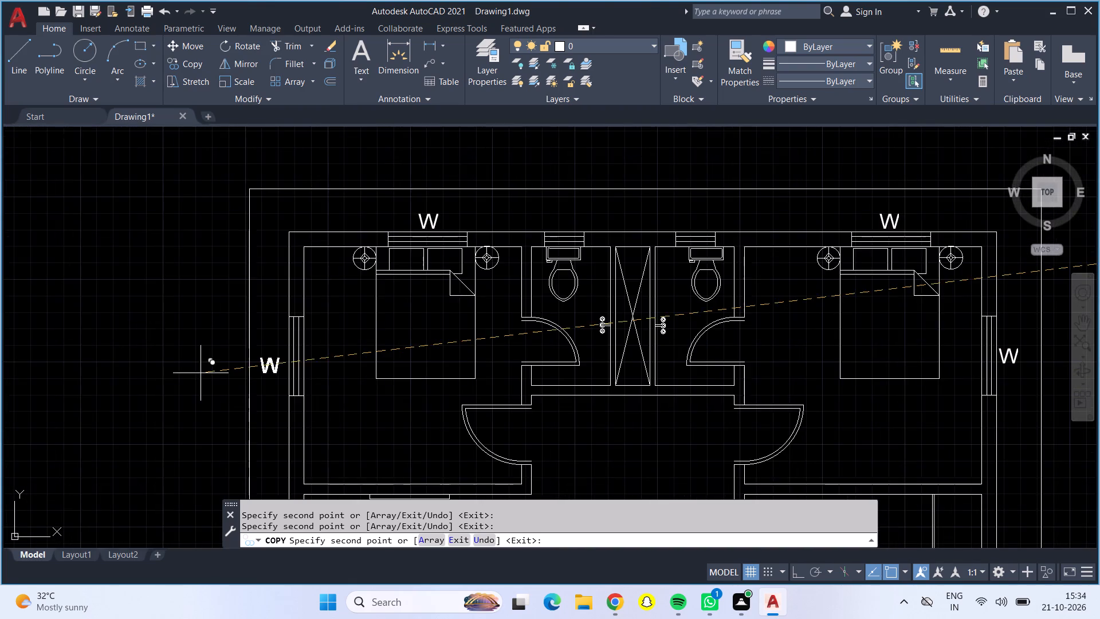
pyautogui.scroll(3, 201, 373)
pyautogui.click(219, 354)
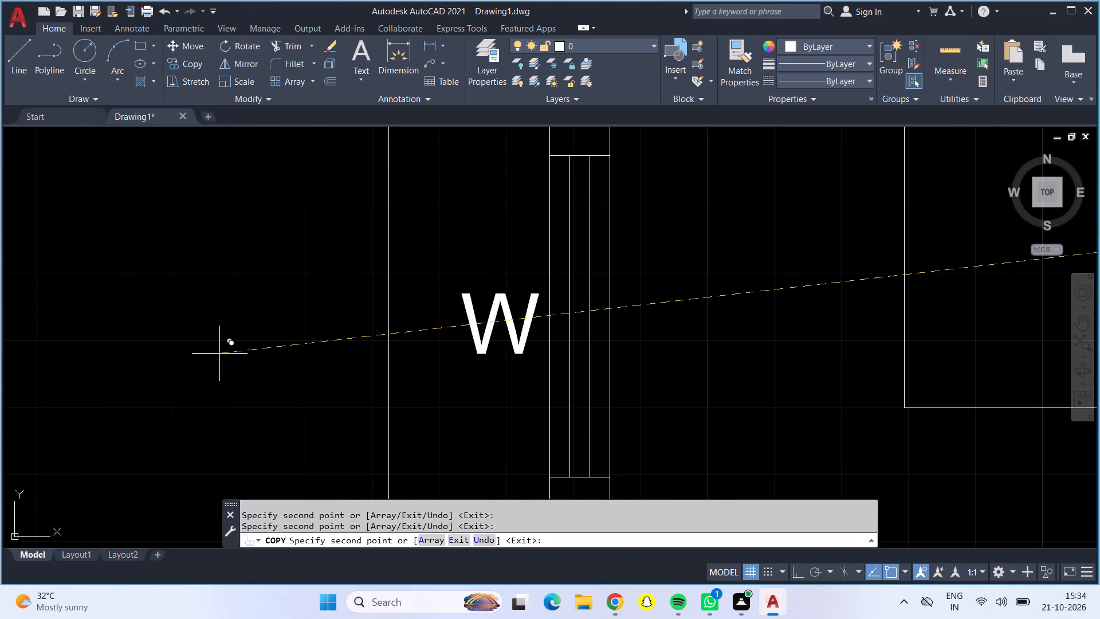
# Place another W copy just outside the living room's upper window in the left outer wall.
pyautogui.scroll(-3, 220, 354)
pyautogui.moveTo(386, 421); pyautogui.dragTo(387, 333, button='middle')
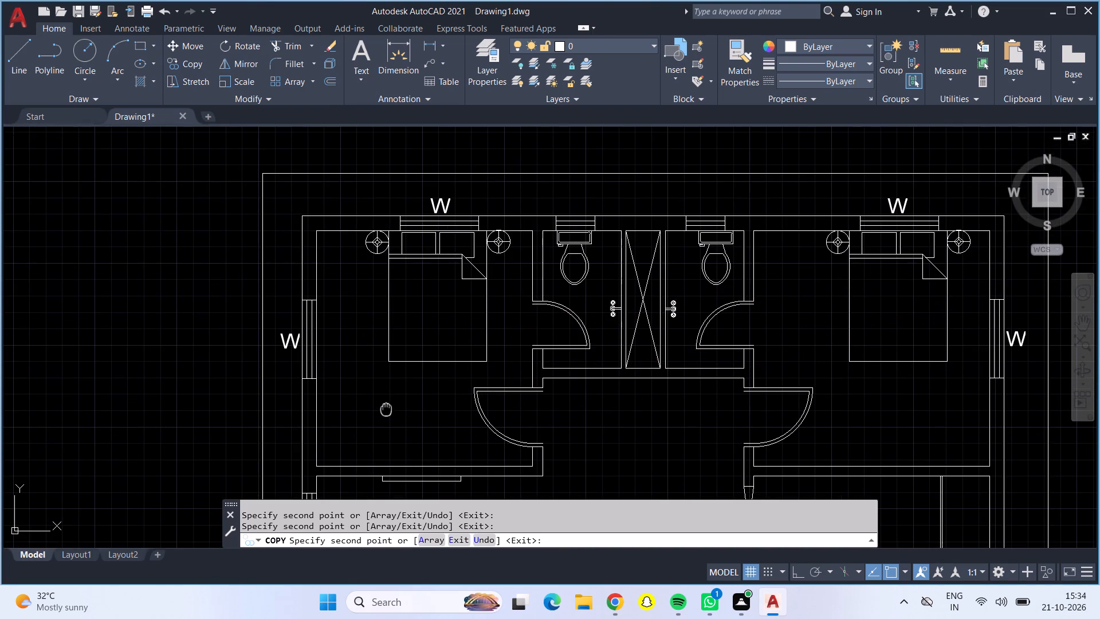
pyautogui.moveTo(384, 452); pyautogui.dragTo(386, 438, button='middle')
pyautogui.moveTo(392, 400); pyautogui.dragTo(392, 392, button='middle')
pyautogui.scroll(-1, 380, 456)
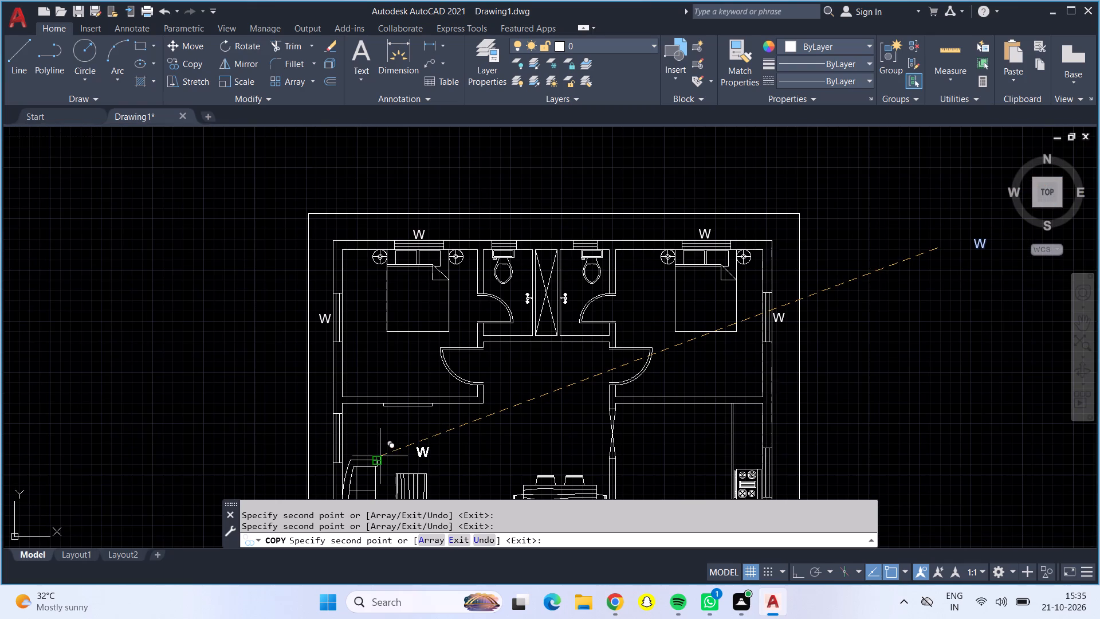
pyautogui.scroll(2, 264, 448)
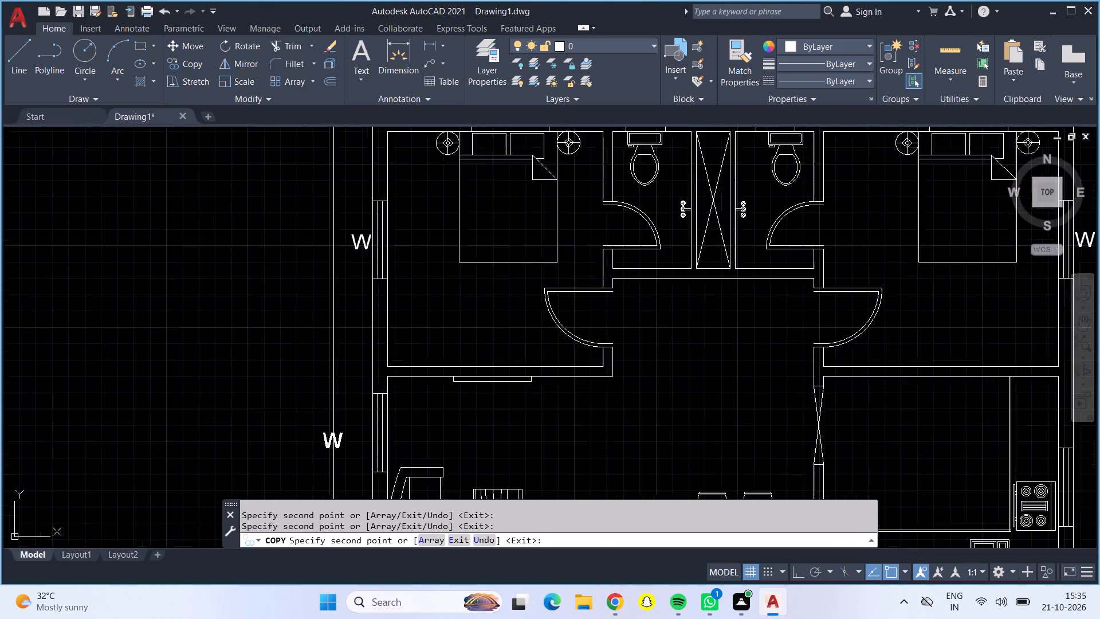
pyautogui.scroll(1, 264, 448)
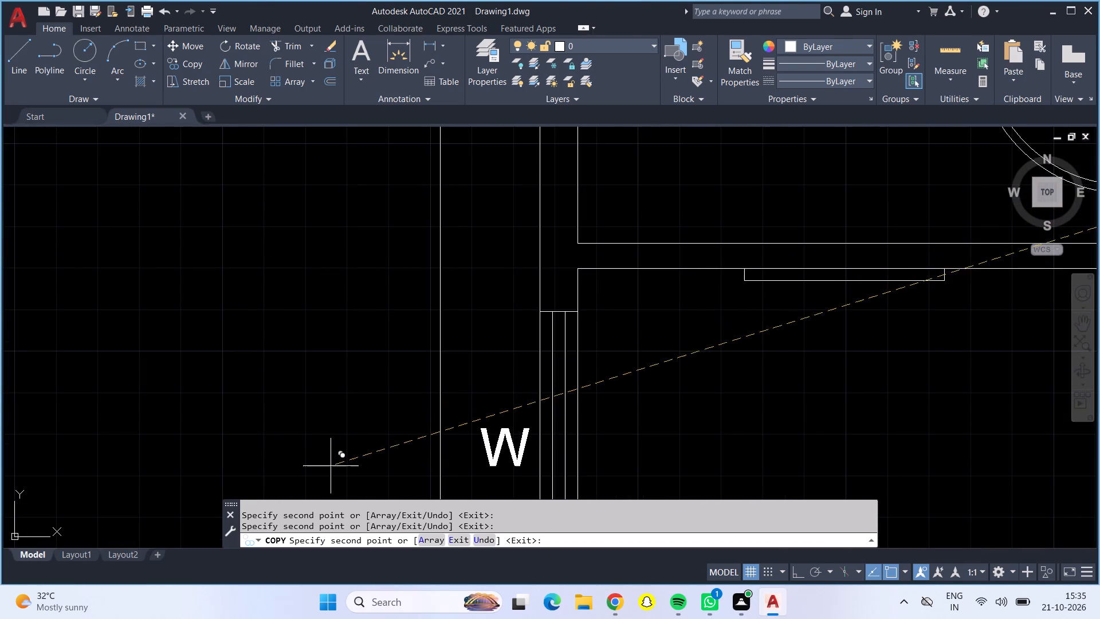
pyautogui.click(333, 470)
# Place another W copy just outside the living room's lower left-wall window, behind the side sofa.
pyautogui.scroll(-3, 333, 470)
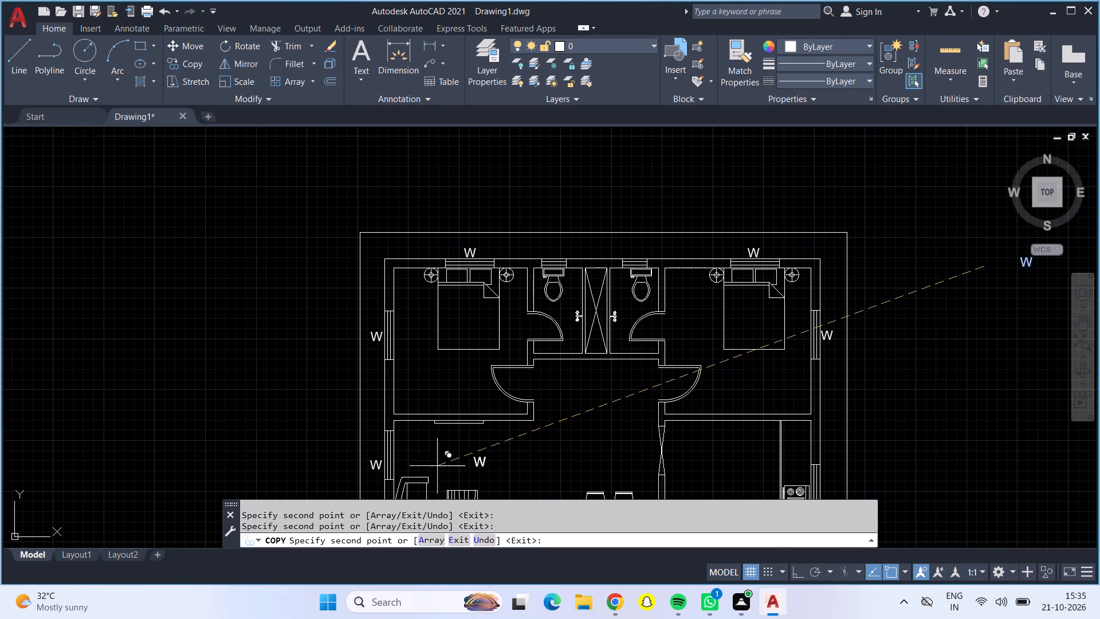
pyautogui.scroll(-1, 266, 370)
pyautogui.scroll(1, 266, 370)
pyautogui.middleClick(266, 370)
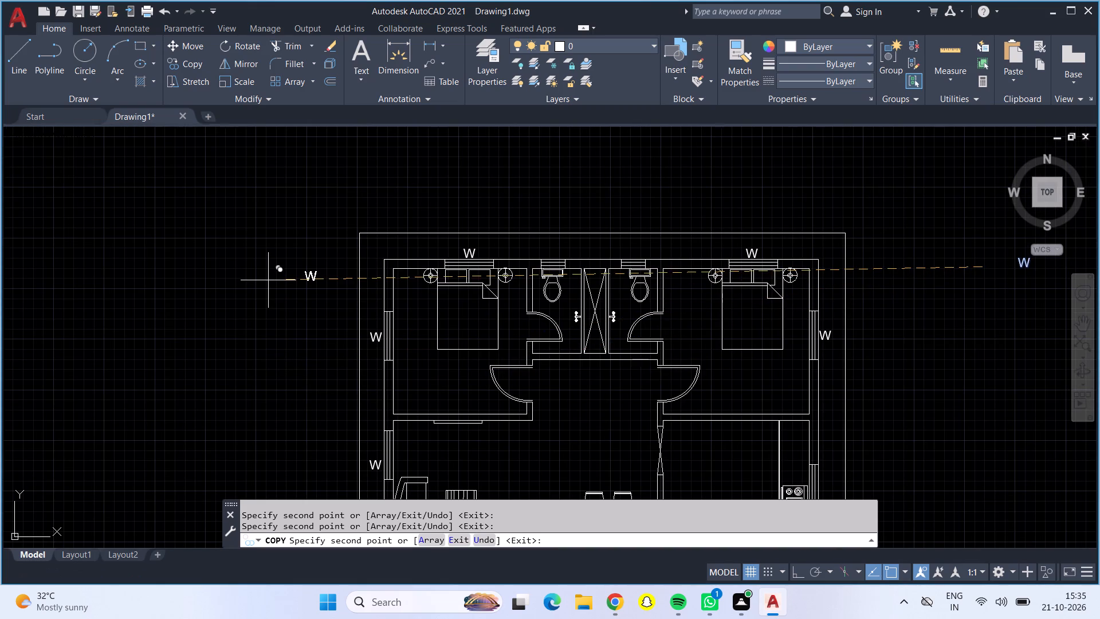
pyautogui.scroll(-1, 268, 280)
pyautogui.moveTo(268, 280); pyautogui.dragTo(275, 195, button='middle')
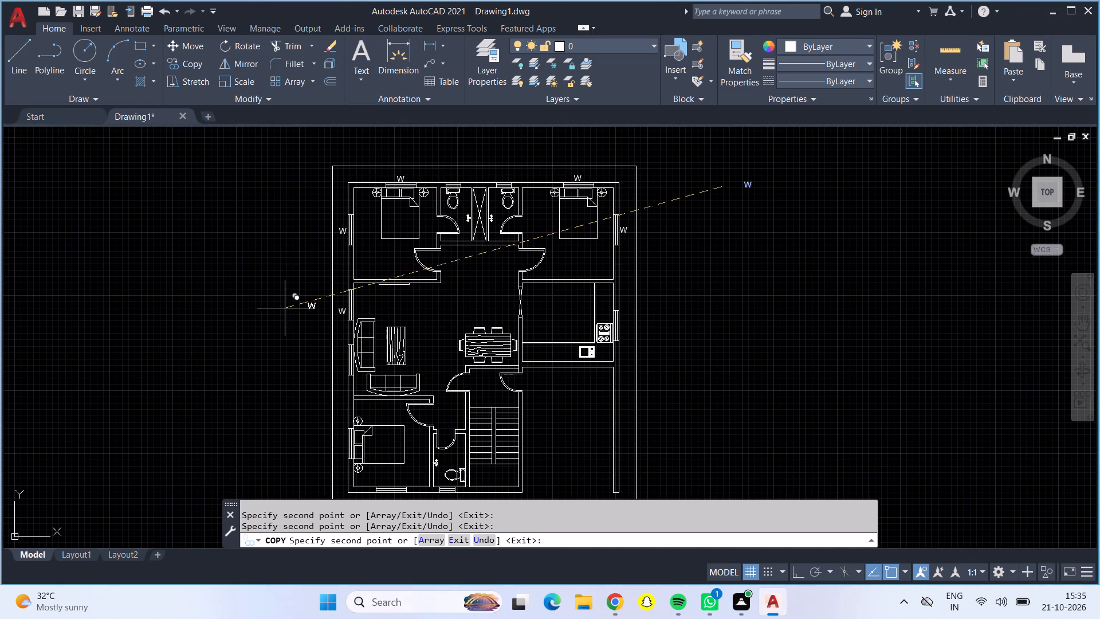
pyautogui.scroll(1, 290, 366)
pyautogui.scroll(-1, 290, 366)
pyautogui.scroll(4, 290, 366)
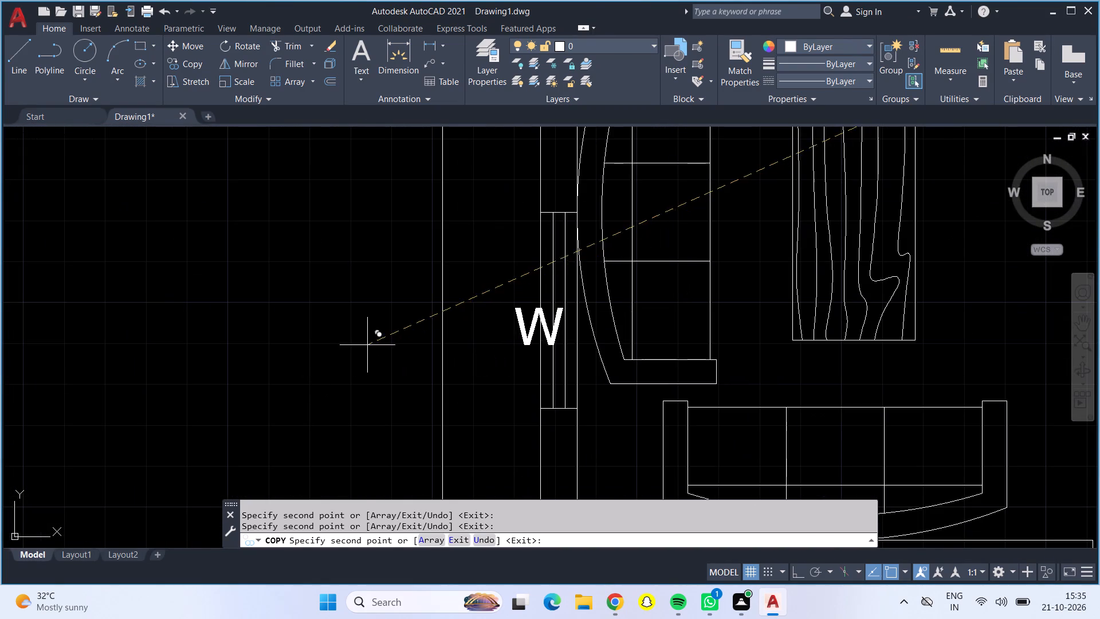
pyautogui.click(338, 334)
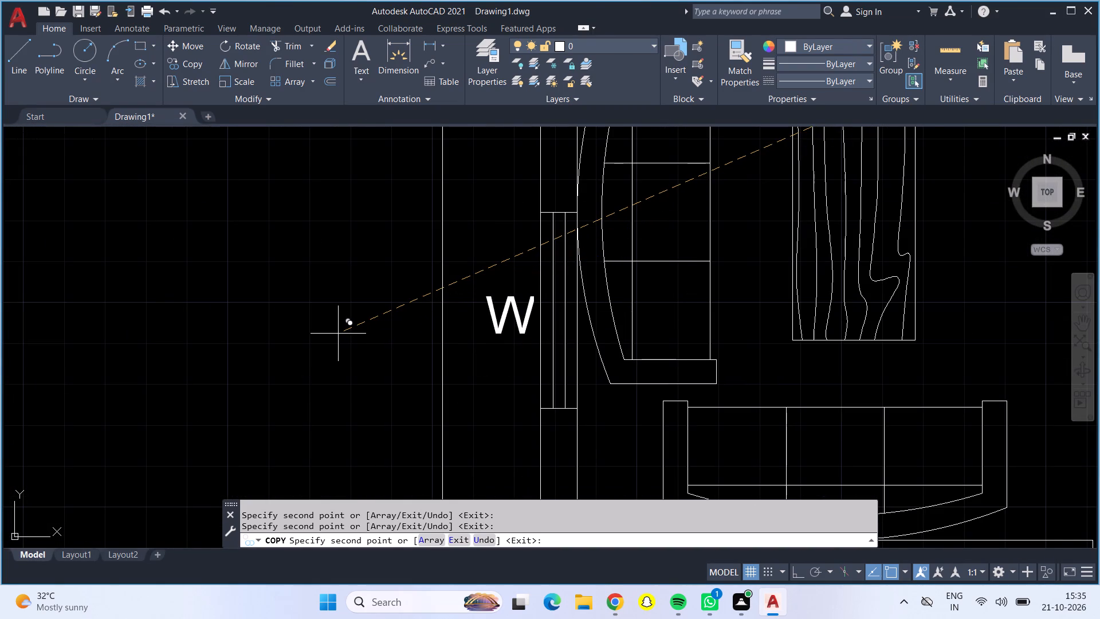
# Place another W copy just outside the bottom-left bedroom's left-wall window, behind the bed.
pyautogui.scroll(-2, 338, 334)
pyautogui.scroll(-2, 349, 421)
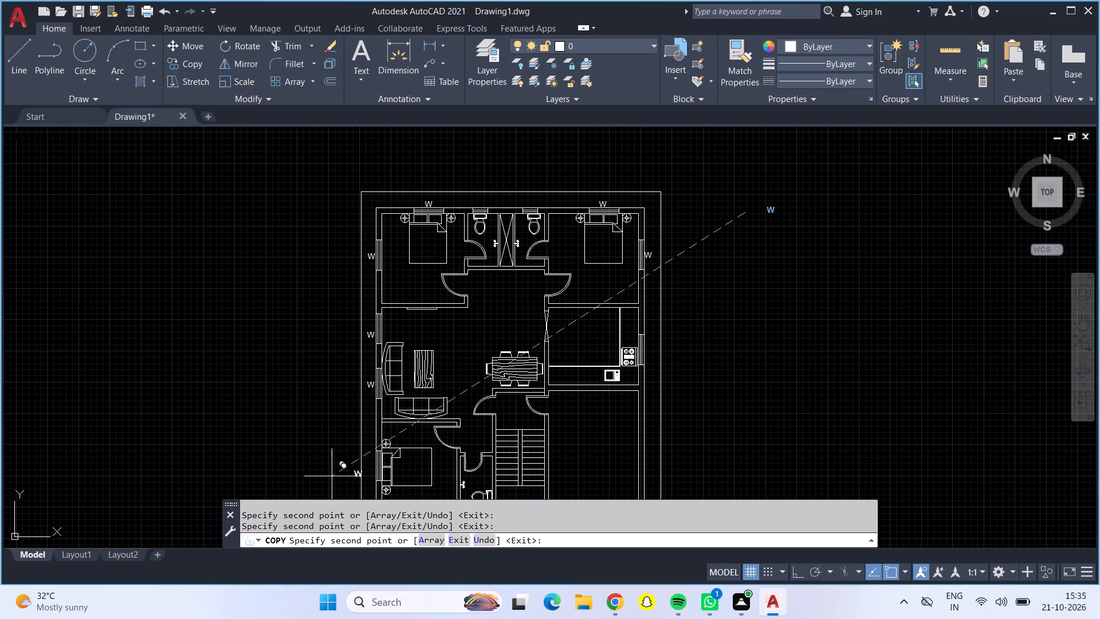
pyautogui.scroll(4, 332, 476)
pyautogui.click(406, 471)
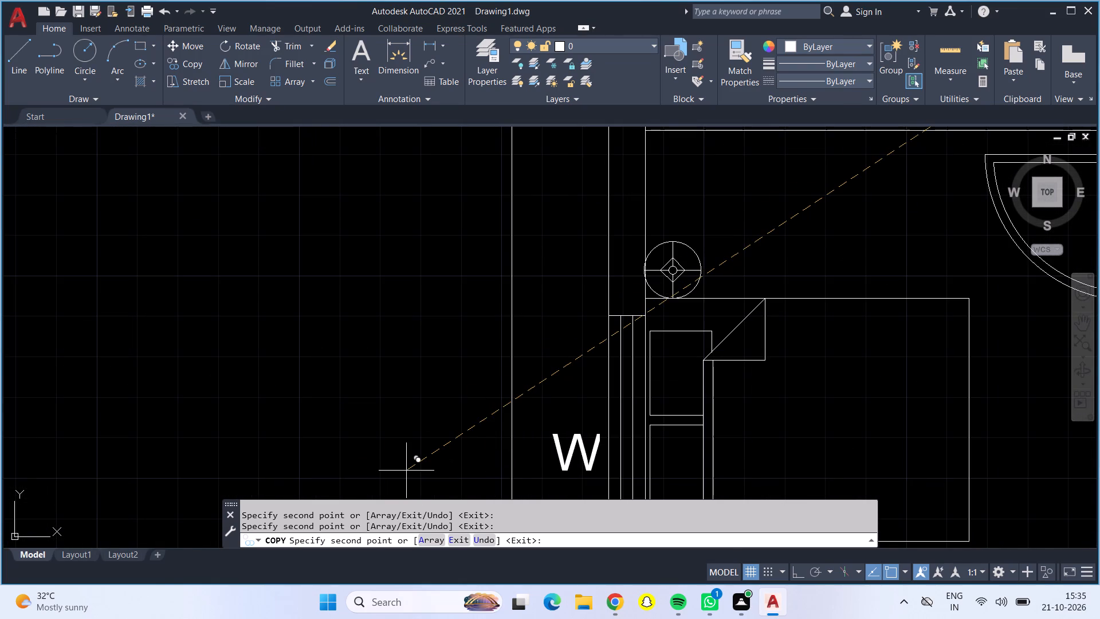
# Place another W copy just outside the bottom-left bedroom's window in the bottom outer wall.
pyautogui.scroll(-3, 406, 471)
pyautogui.scroll(-1, 644, 421)
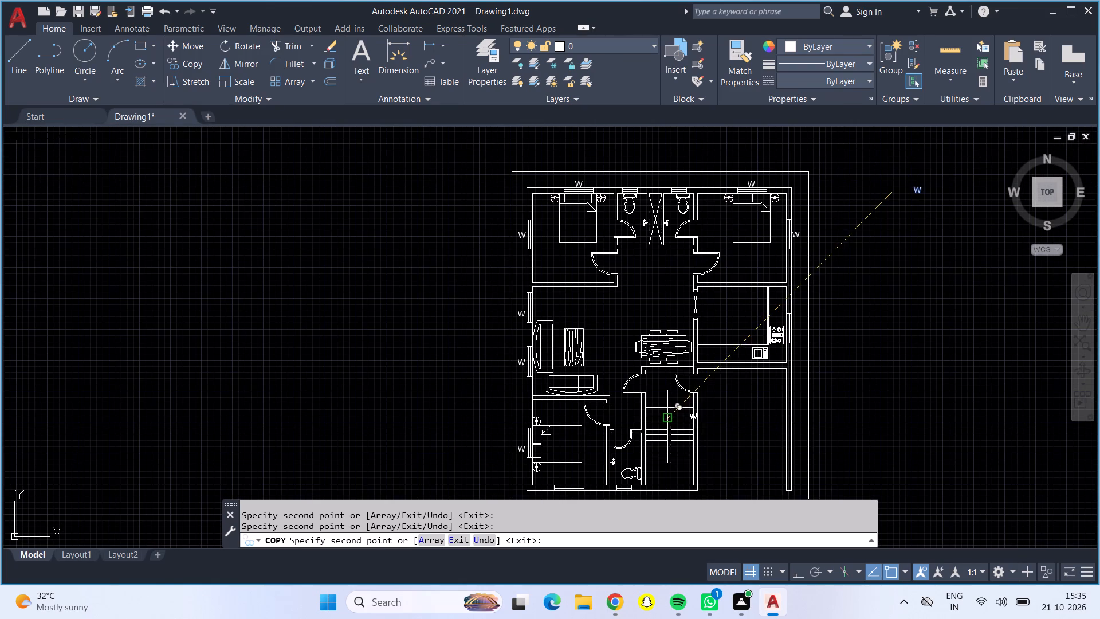
pyautogui.scroll(4, 546, 499)
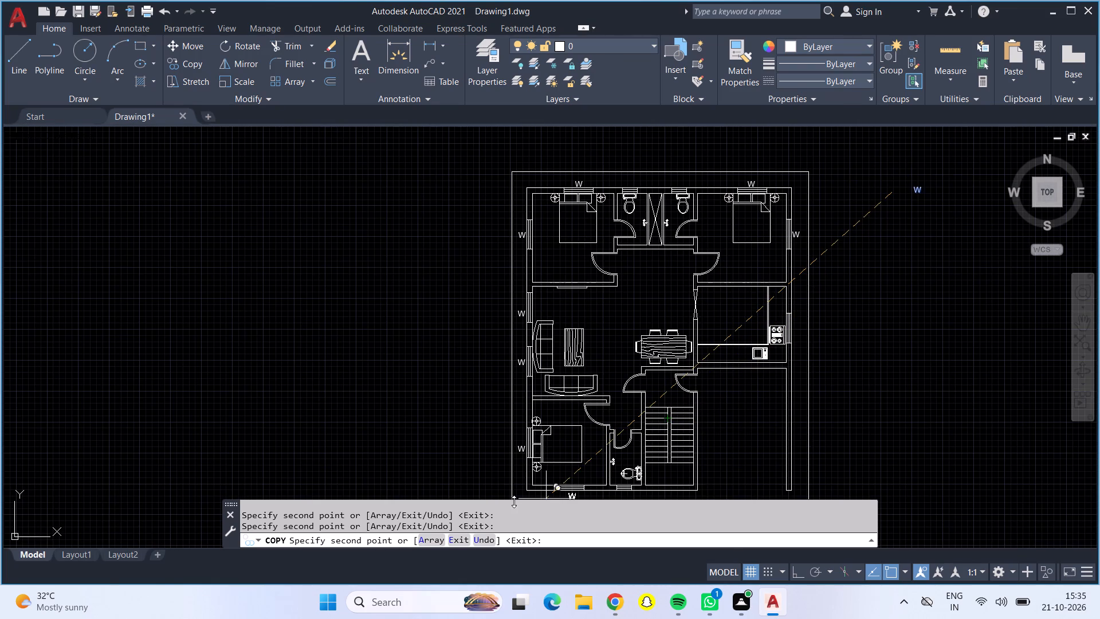
pyautogui.scroll(2, 510, 483)
pyautogui.moveTo(630, 482); pyautogui.dragTo(635, 417, button='middle')
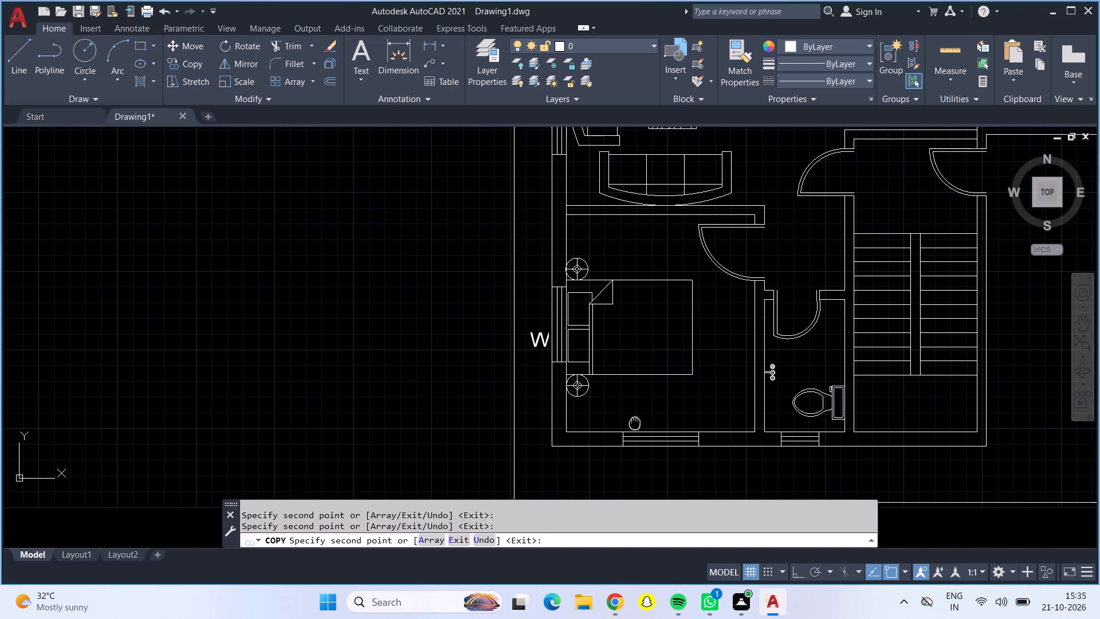
pyautogui.moveTo(635, 417); pyautogui.dragTo(634, 343, button='middle')
pyautogui.scroll(5, 598, 383)
pyautogui.scroll(-2, 517, 377)
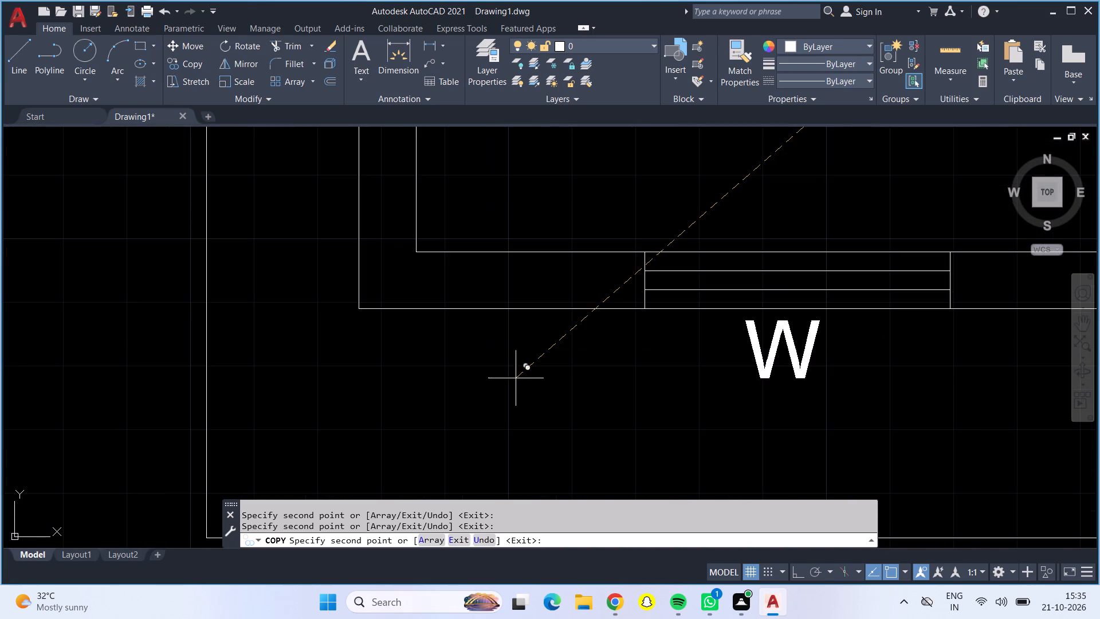
pyautogui.click(531, 380)
# Place the last W copy just outside the kitchen's right-wall window, beside the stove, and finish copying.
pyautogui.scroll(-1, 531, 380)
pyautogui.scroll(1, 531, 380)
pyautogui.scroll(-2, 531, 380)
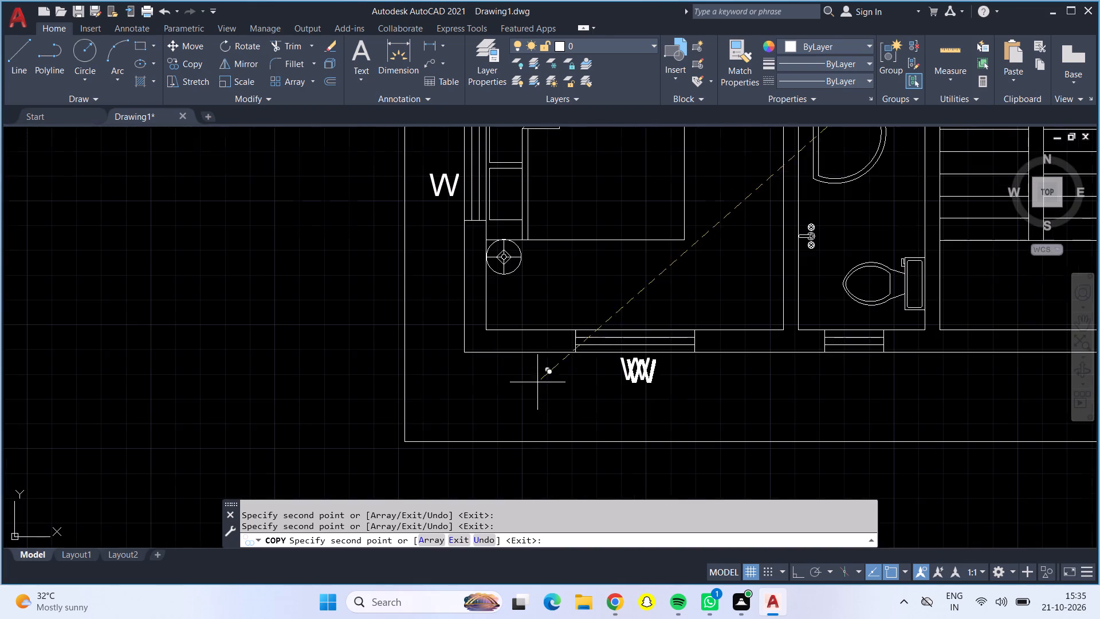
pyautogui.scroll(-2, 635, 394)
pyautogui.moveTo(860, 314); pyautogui.dragTo(747, 400, button='middle')
pyautogui.moveTo(741, 402); pyautogui.dragTo(694, 429, button='middle')
pyautogui.middleClick(681, 445)
pyautogui.scroll(1, 793, 257)
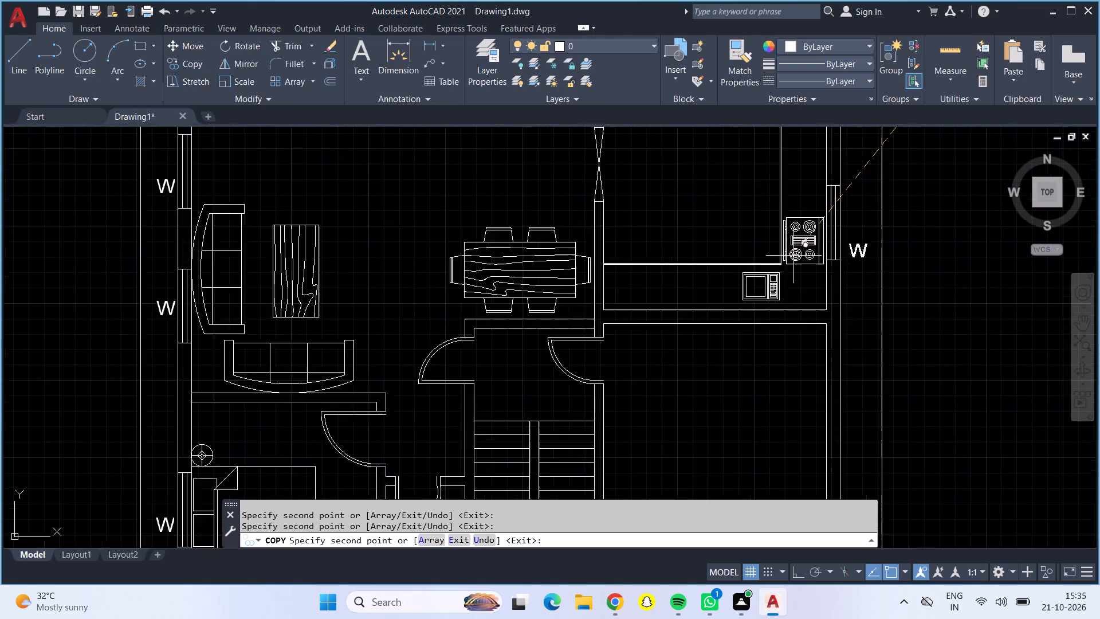
pyautogui.scroll(1, 793, 255)
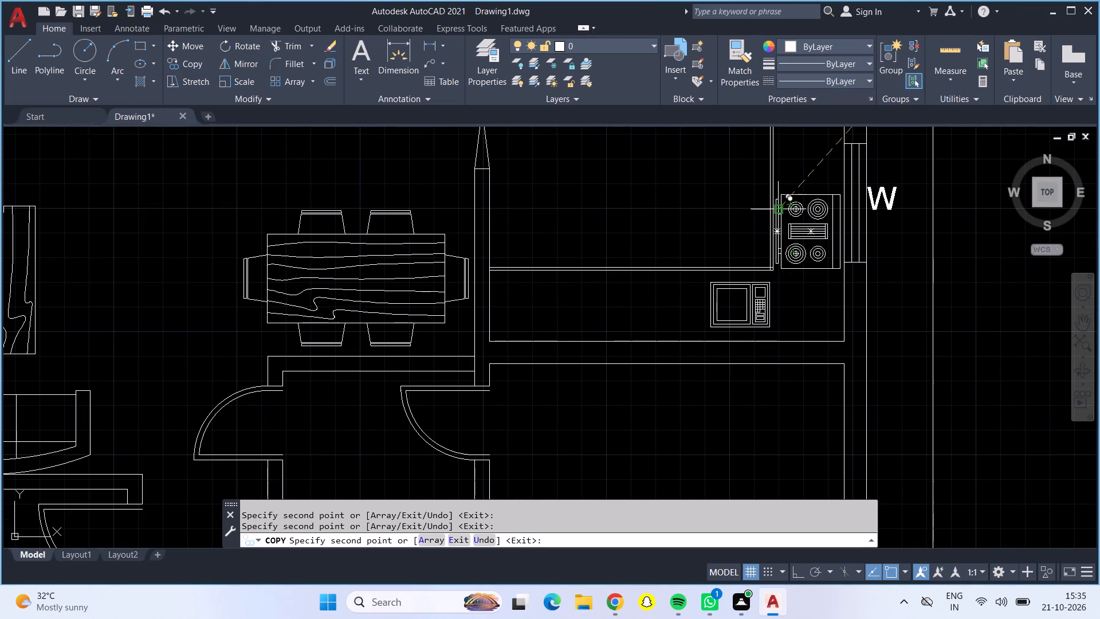
pyautogui.scroll(2, 782, 215)
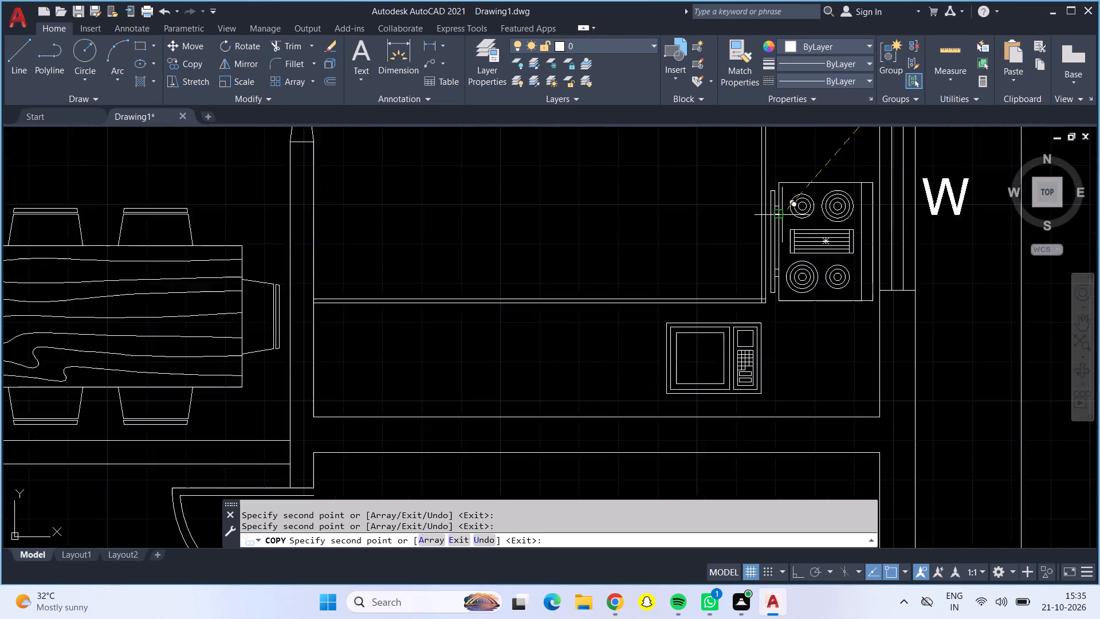
pyautogui.moveTo(782, 199); pyautogui.dragTo(744, 284, button='middle')
pyautogui.moveTo(668, 324); pyautogui.dragTo(701, 308, button='middle')
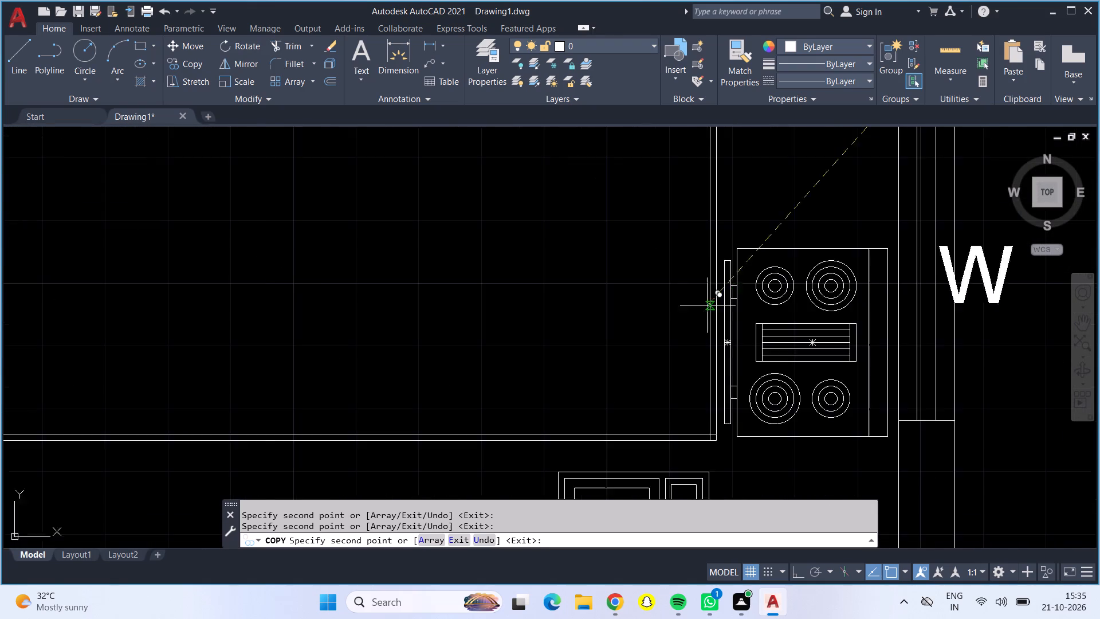
pyautogui.moveTo(701, 308); pyautogui.dragTo(636, 337, button='middle')
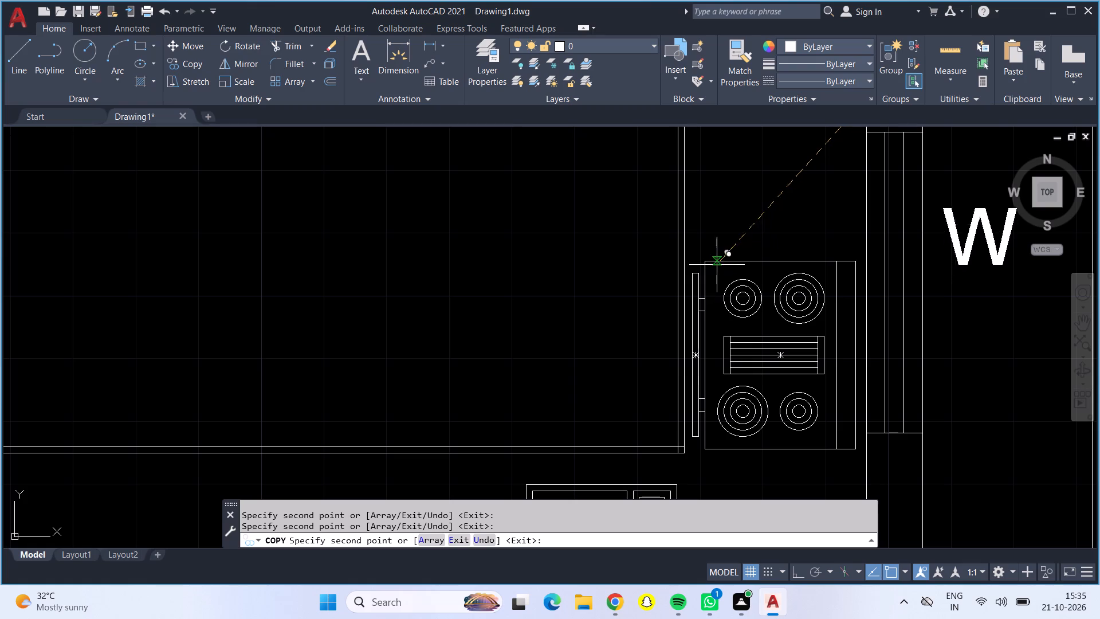
pyautogui.click(713, 316)
pyautogui.scroll(-3, 713, 316)
pyautogui.scroll(-1, 596, 301)
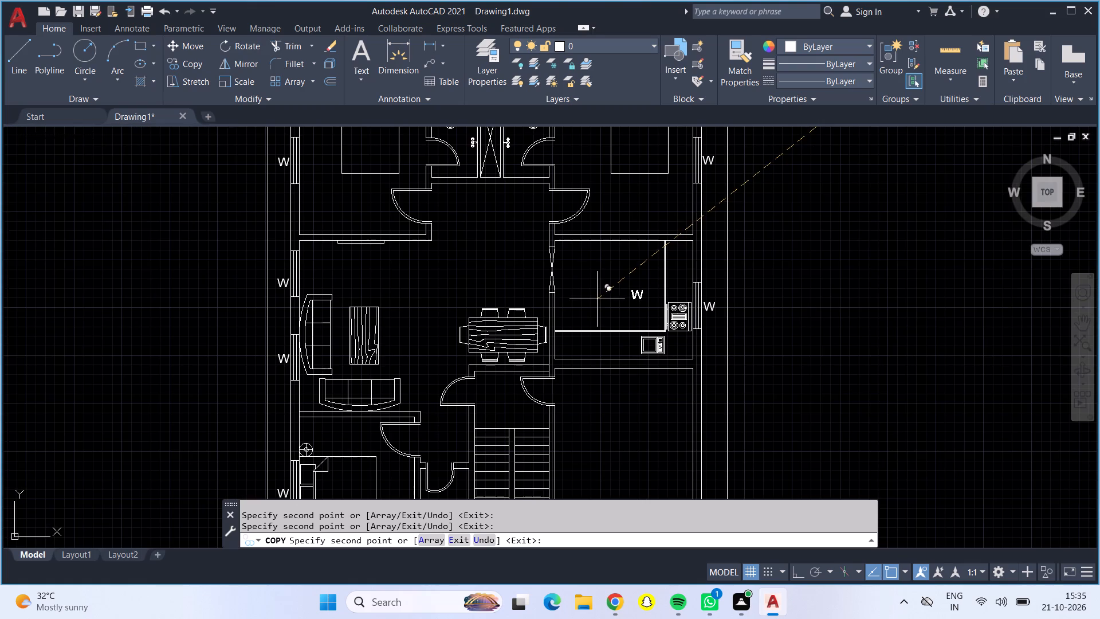
pyautogui.moveTo(596, 299); pyautogui.dragTo(590, 309, button='middle')
pyautogui.moveTo(588, 315); pyautogui.dragTo(596, 395, button='middle')
pyautogui.scroll(-1, 588, 330)
pyautogui.middleClick(596, 395)
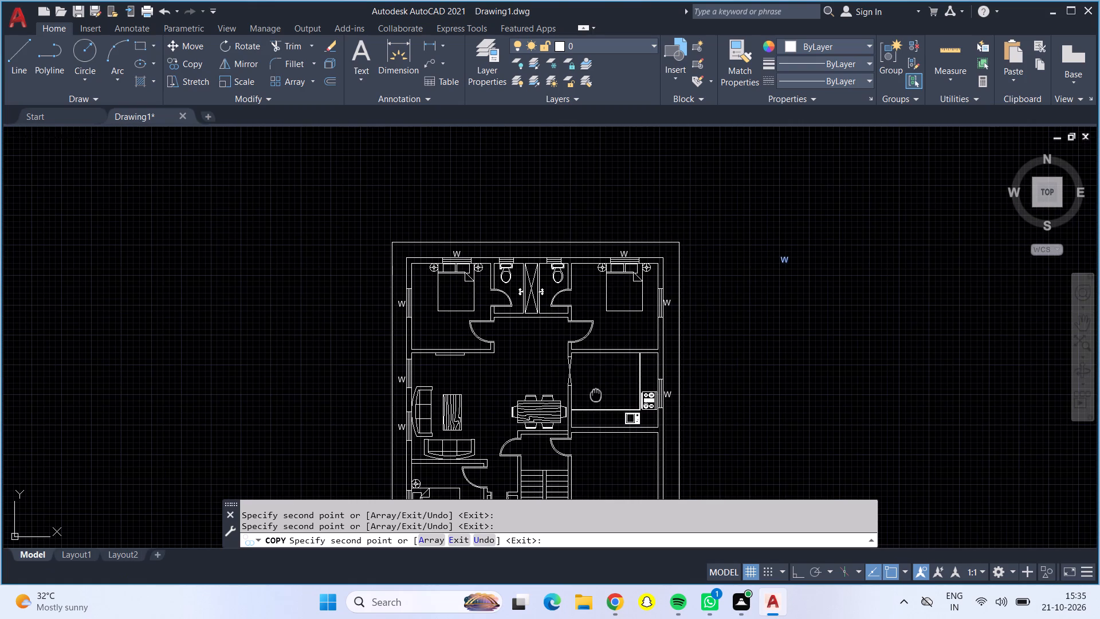
pyautogui.middleClick(602, 351)
pyautogui.moveTo(607, 387); pyautogui.dragTo(611, 351, button='middle')
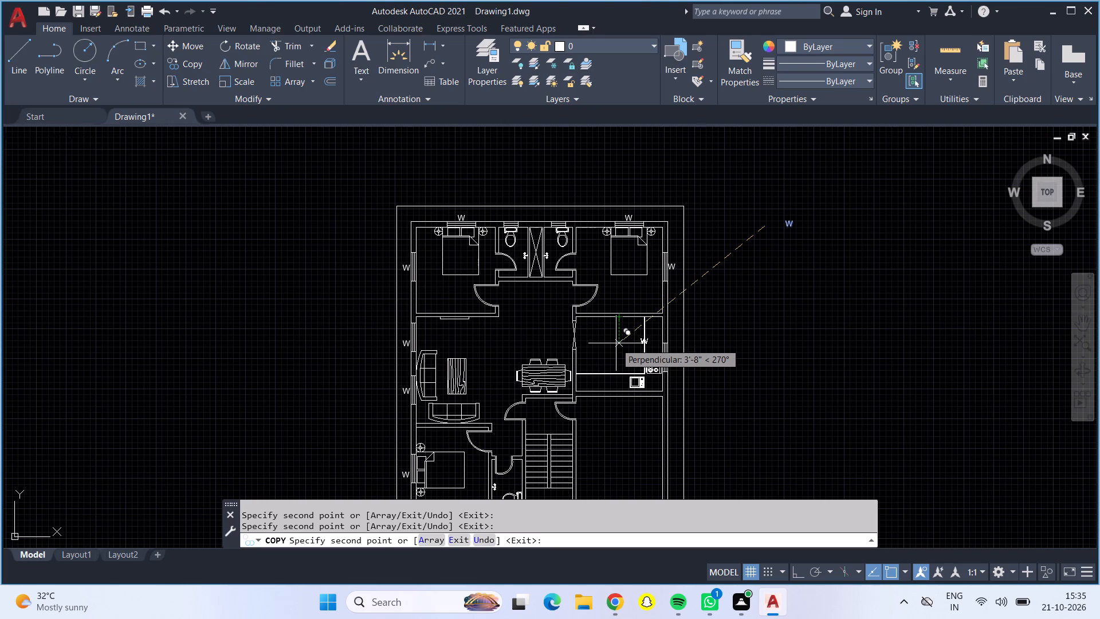
pyautogui.press('Return')
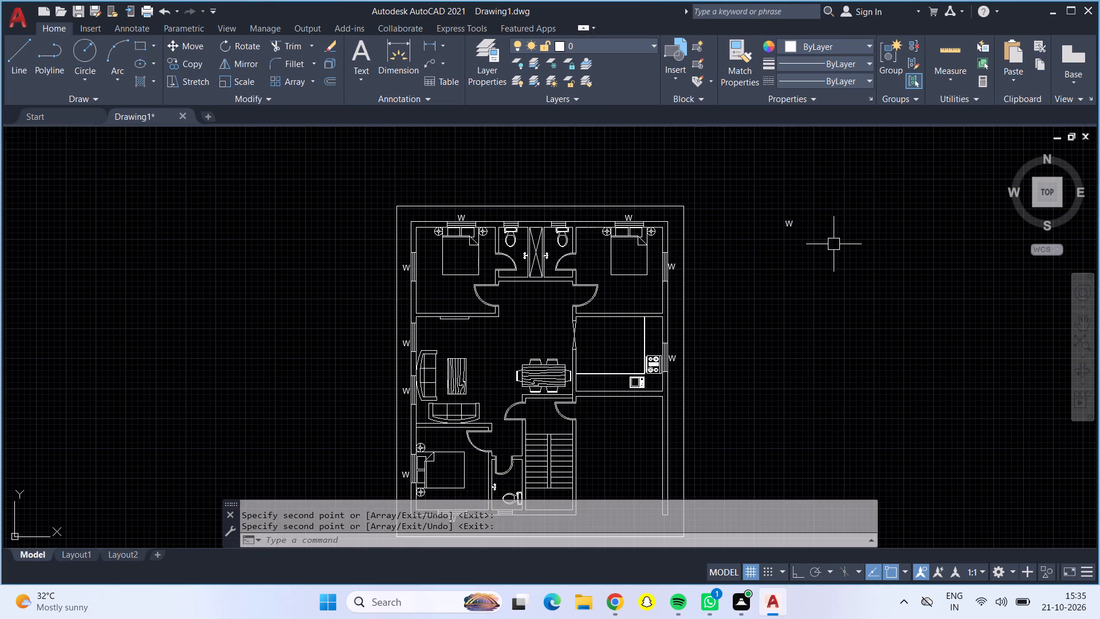
# Change the text of the original W label outside the plan to a capital V.
pyautogui.scroll(2, 786, 224)
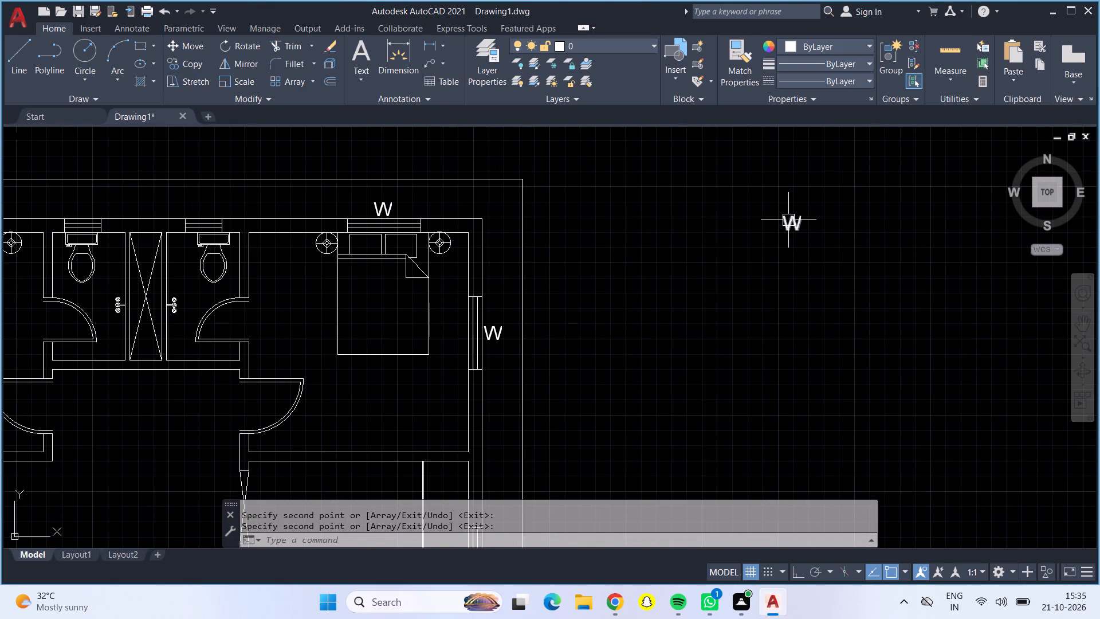
pyautogui.click(789, 221)
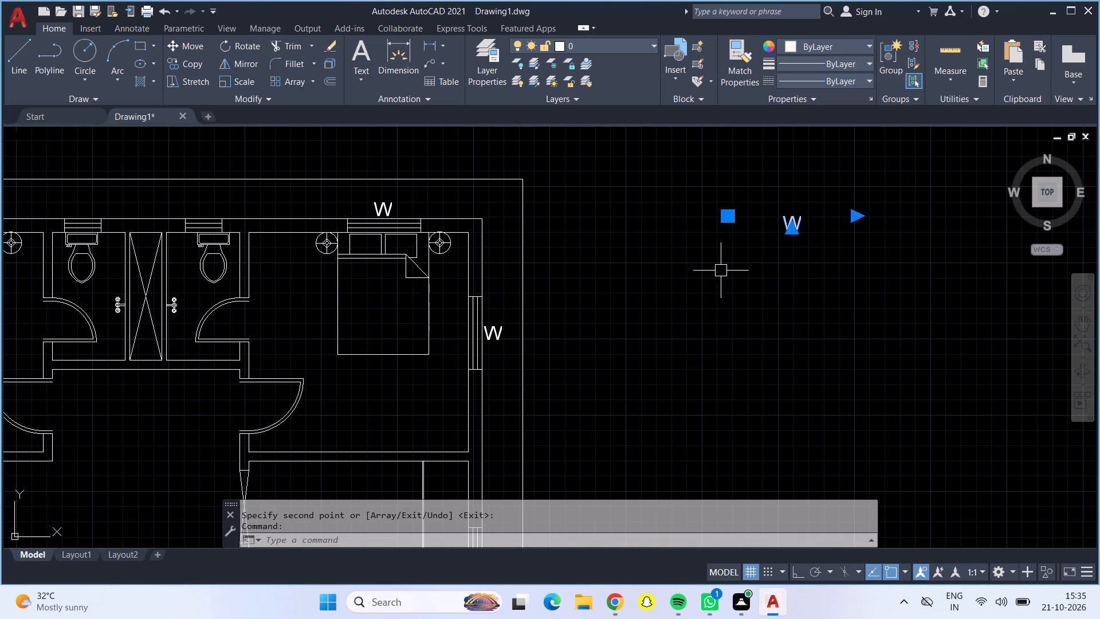
pyautogui.doubleClick(823, 217)
pyautogui.click(813, 213)
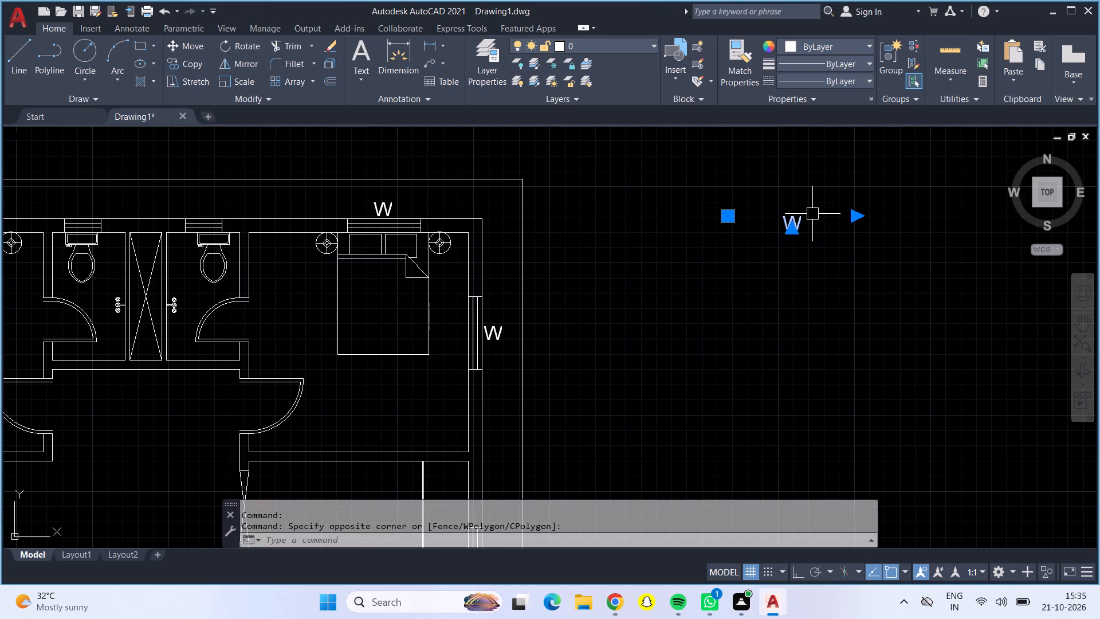
pyautogui.doubleClick(785, 213)
pyautogui.click(820, 228)
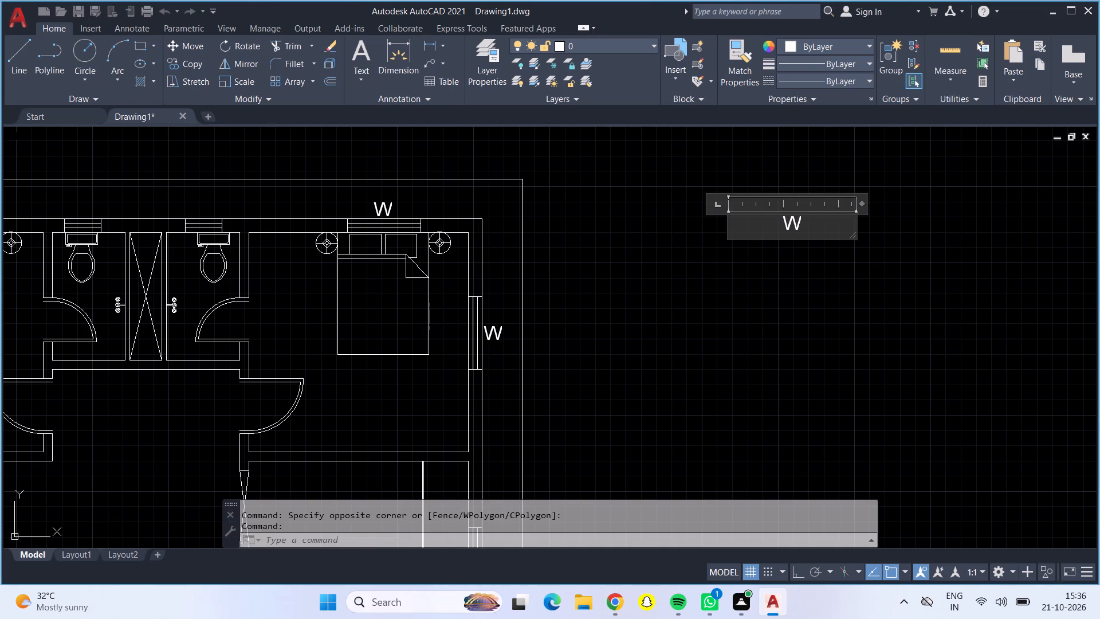
pyautogui.press('BackSpace')
pyautogui.press('v')
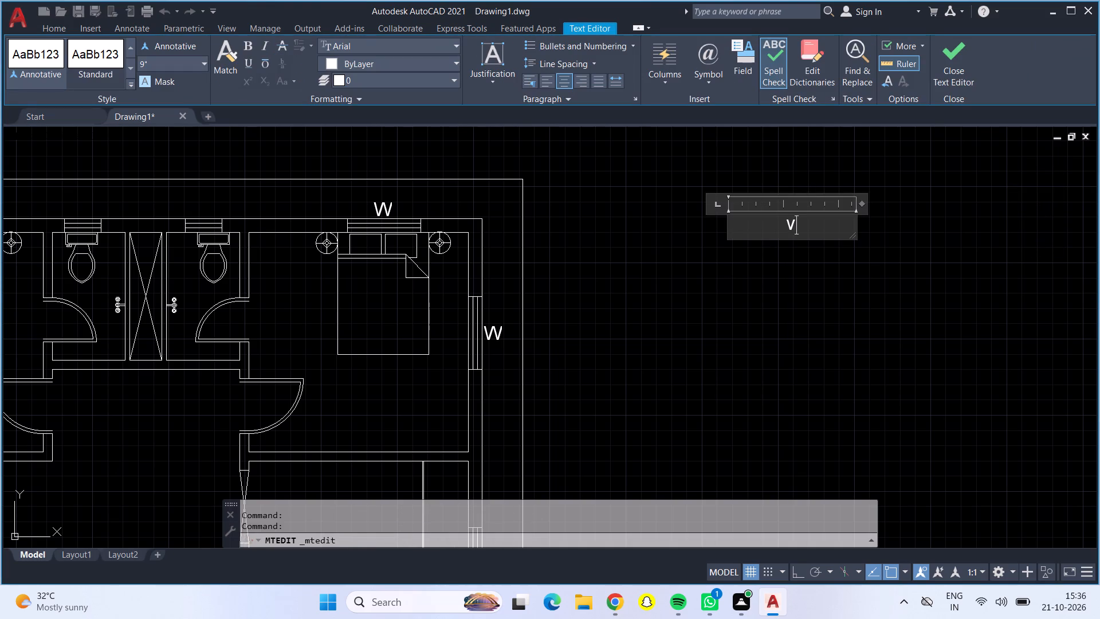
pyautogui.press('BackSpace')
pyautogui.hotkey('shift', 'v')
pyautogui.click(787, 271)
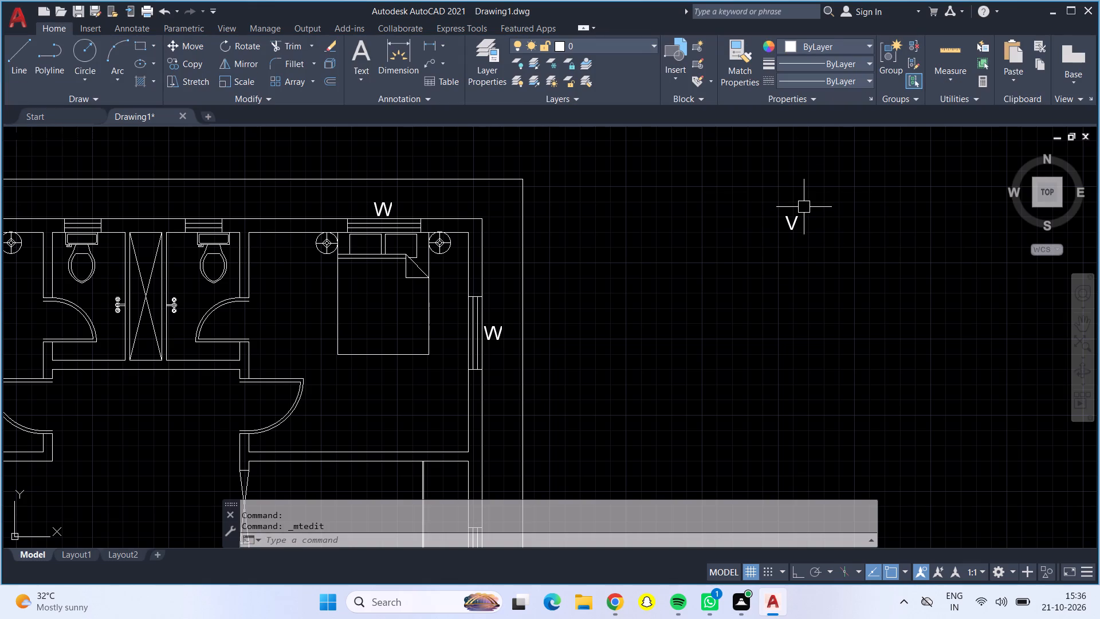
# Copy the V label to just above the small top-wall window of the bathroom adjoining the top-right bedroom.
pyautogui.click(799, 219)
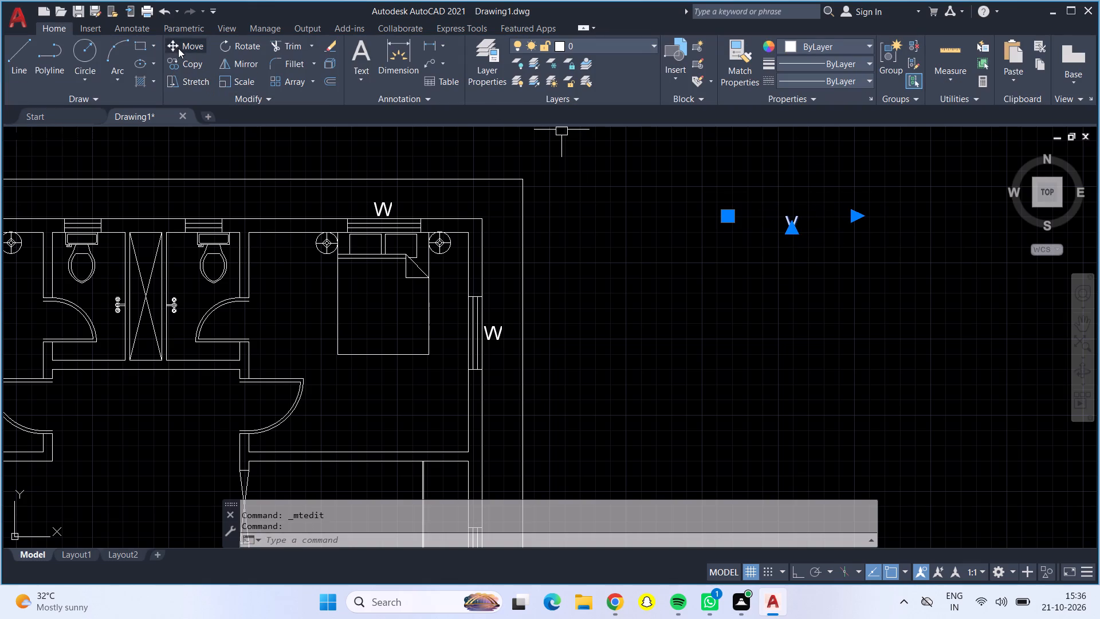
pyautogui.click(187, 65)
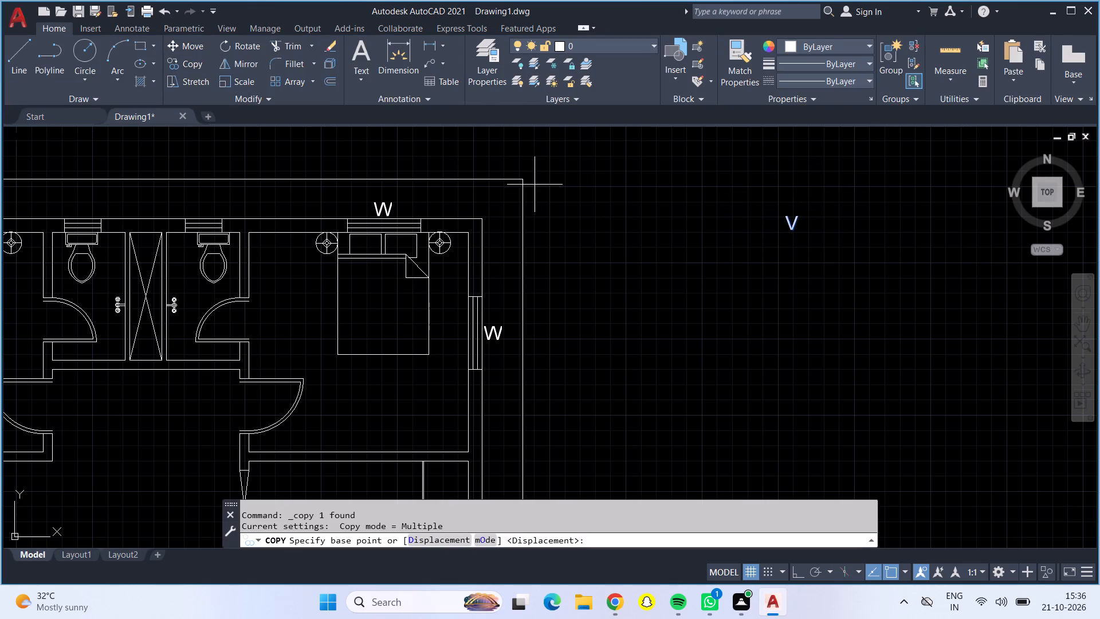
pyautogui.click(792, 229)
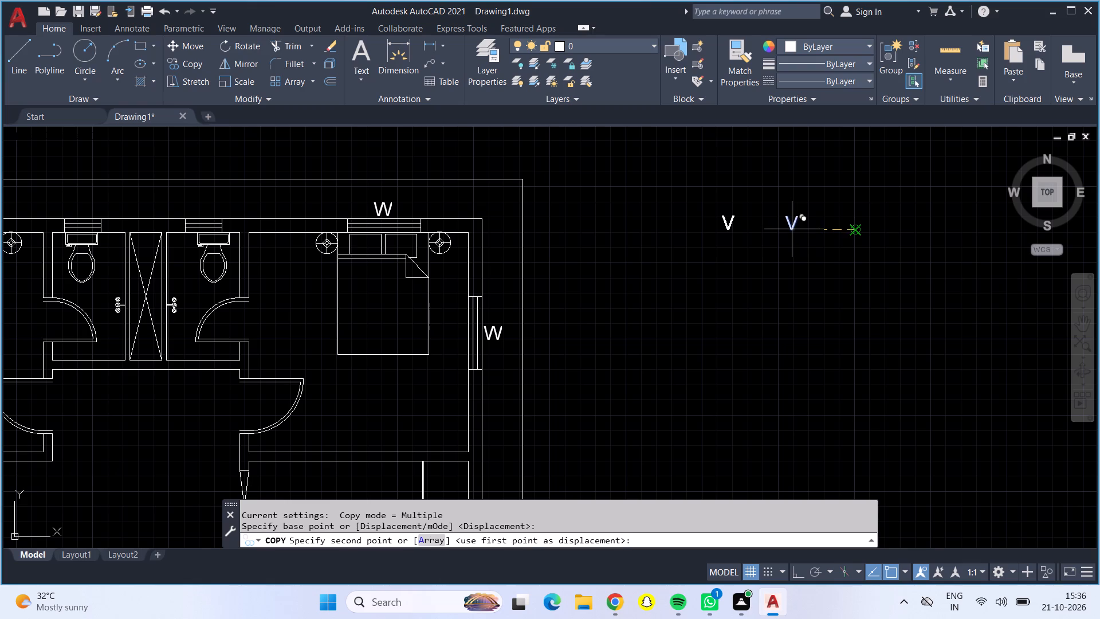
pyautogui.scroll(3, 250, 209)
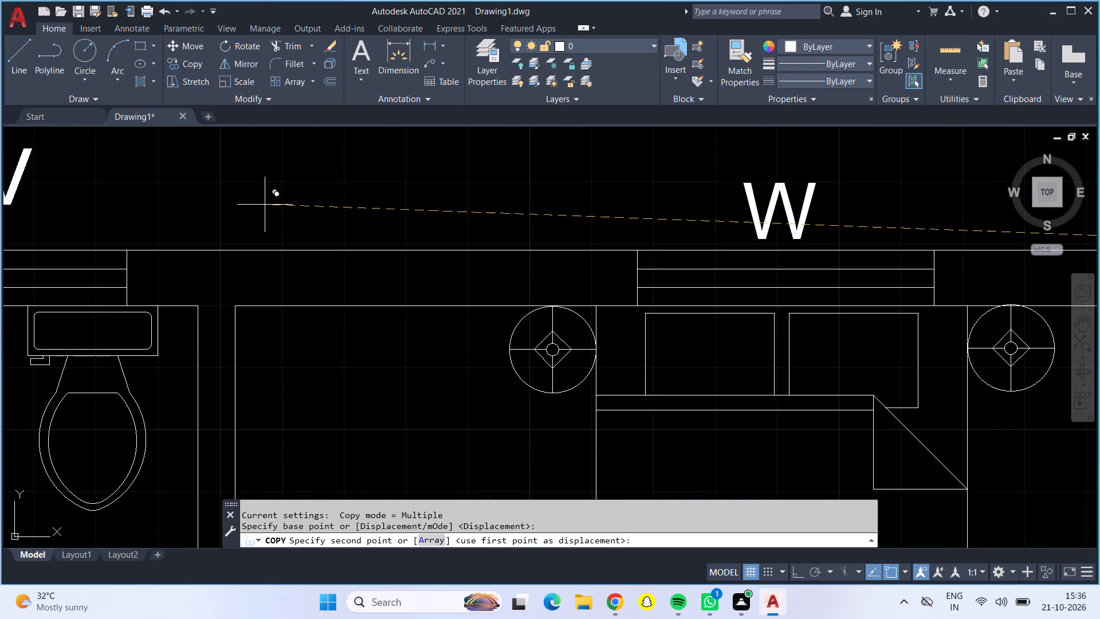
pyautogui.click(308, 236)
# Place another V copy just above the small top-wall window of the bathroom adjoining the top-left bedroom.
pyautogui.scroll(-3, 308, 234)
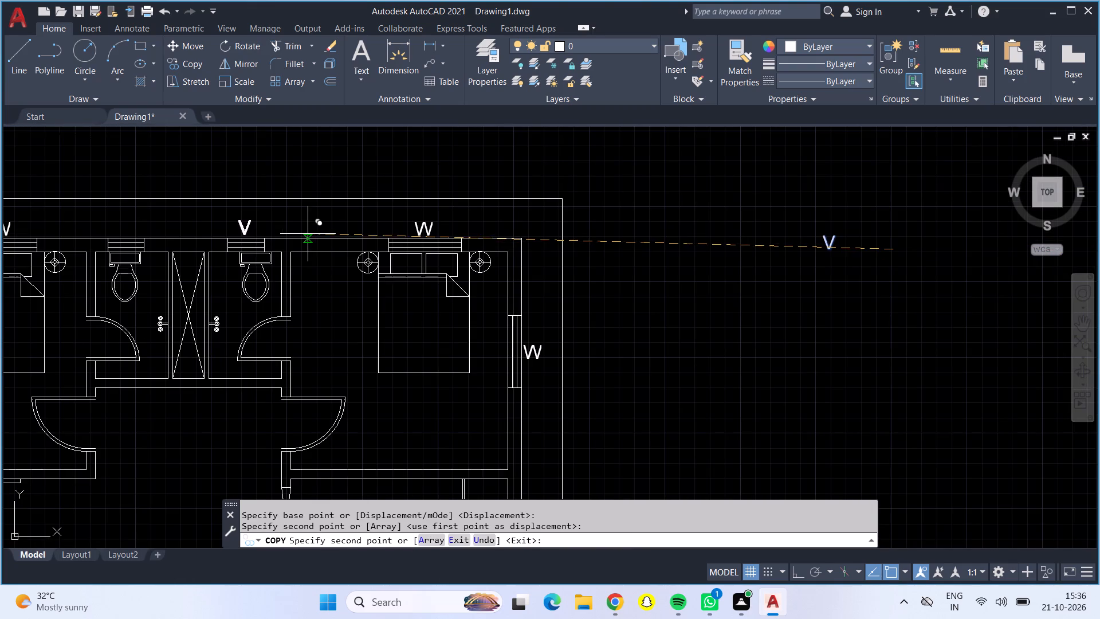
pyautogui.scroll(1, 186, 237)
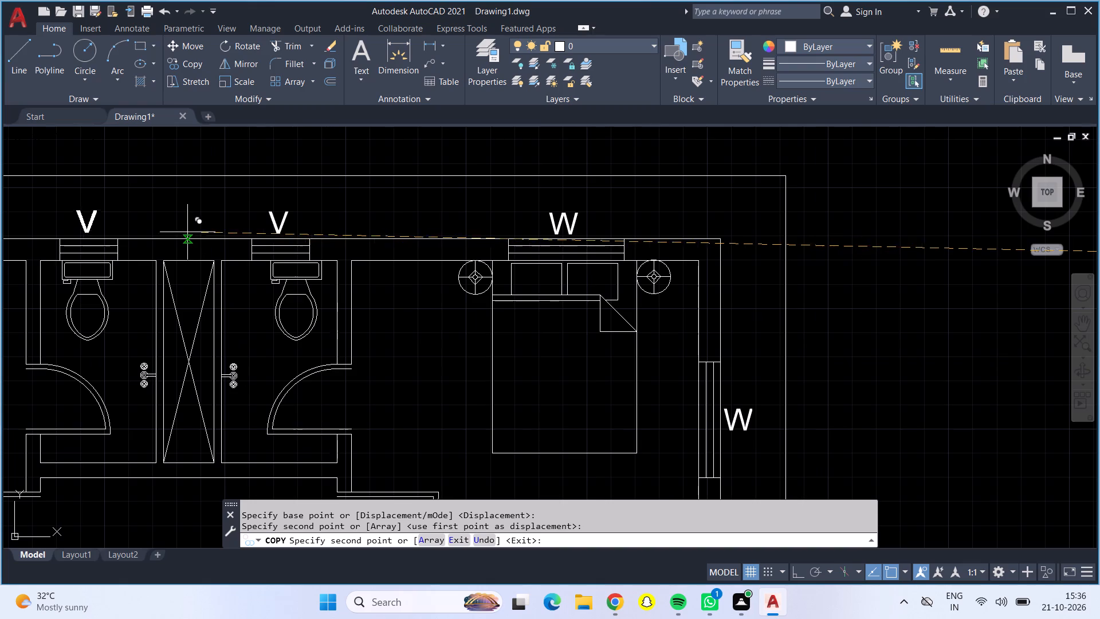
pyautogui.scroll(3, 187, 232)
pyautogui.scroll(-2, 191, 232)
pyautogui.moveTo(194, 233); pyautogui.dragTo(227, 234, button='middle')
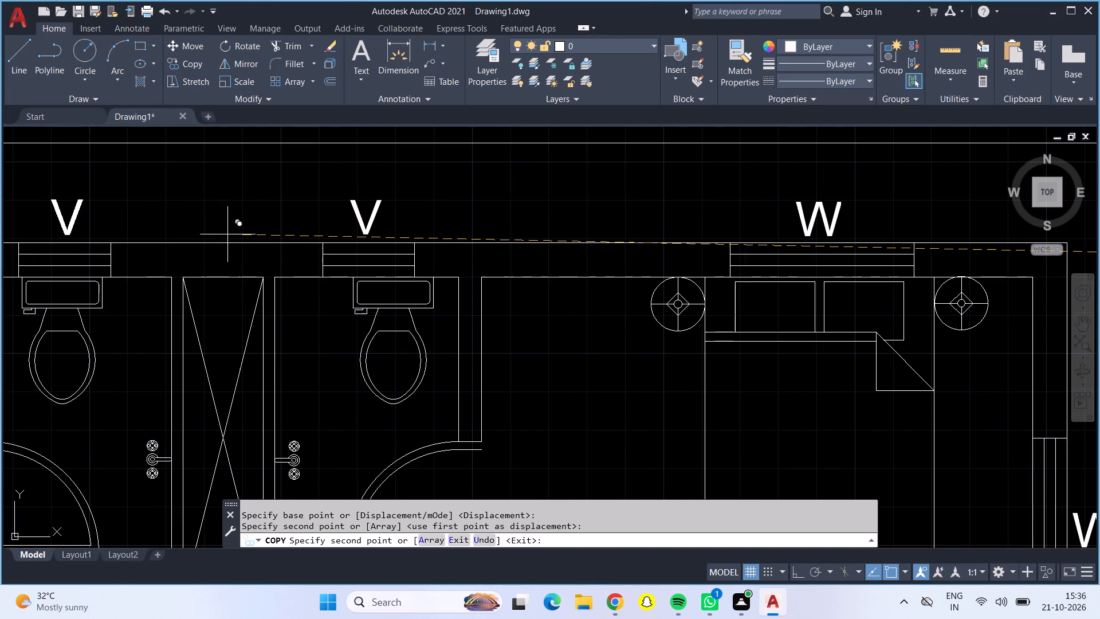
pyautogui.click(227, 234)
# Place another V copy just below the lower bathroom's bottom-wall window, beside the staircase, and finish copying.
pyautogui.scroll(-2, 227, 234)
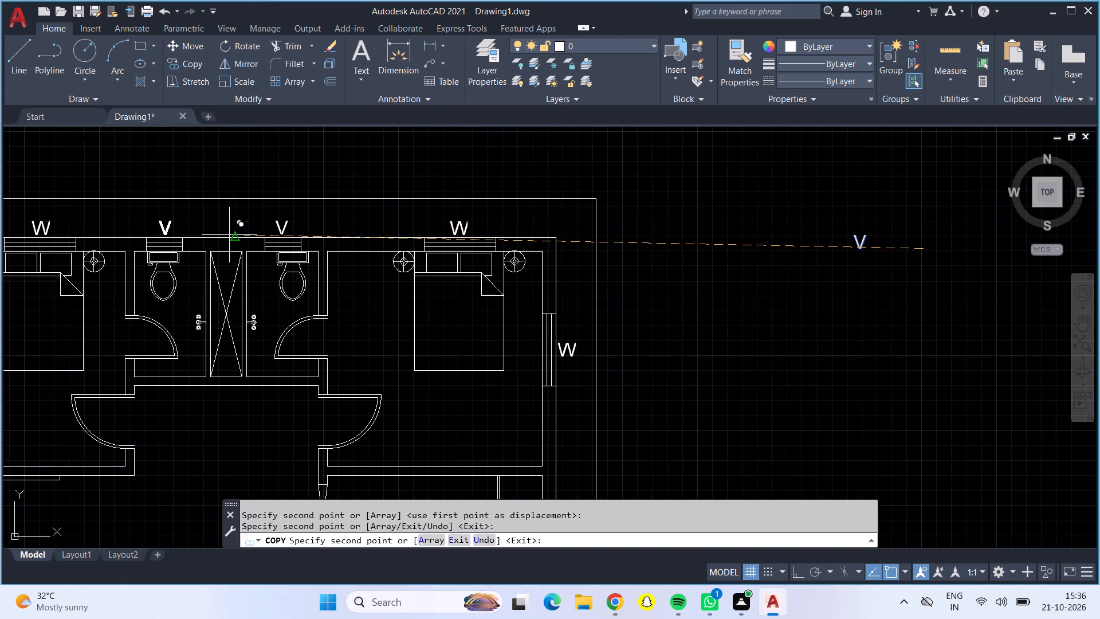
pyautogui.scroll(-2, 247, 257)
pyautogui.scroll(-1, 242, 359)
pyautogui.moveTo(245, 343); pyautogui.dragTo(258, 283, button='middle')
pyautogui.middleClick(258, 283)
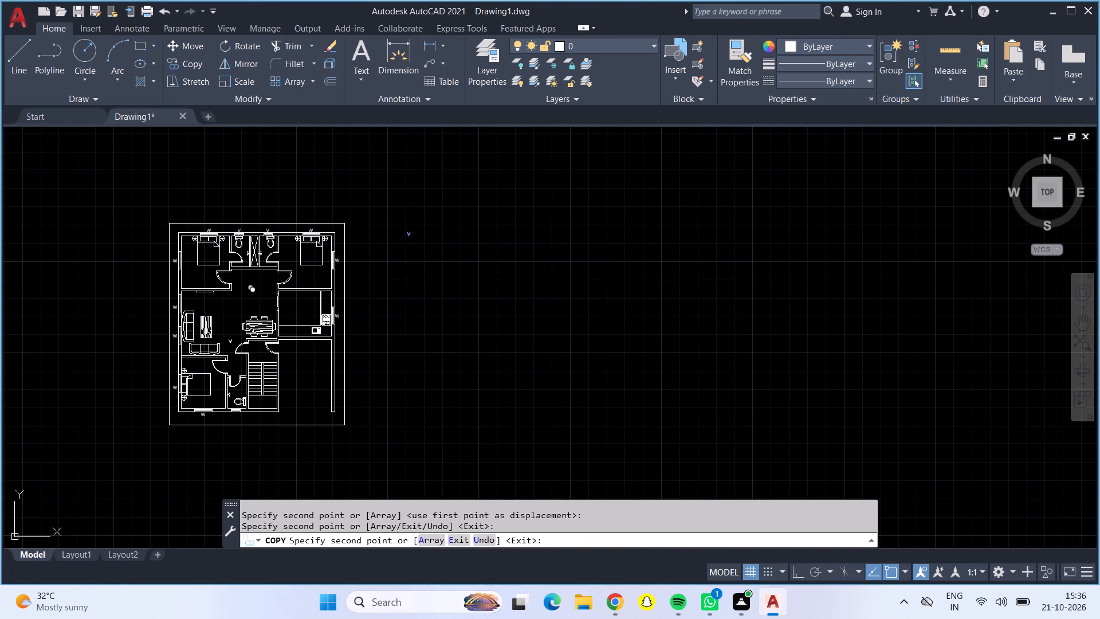
pyautogui.scroll(4, 242, 420)
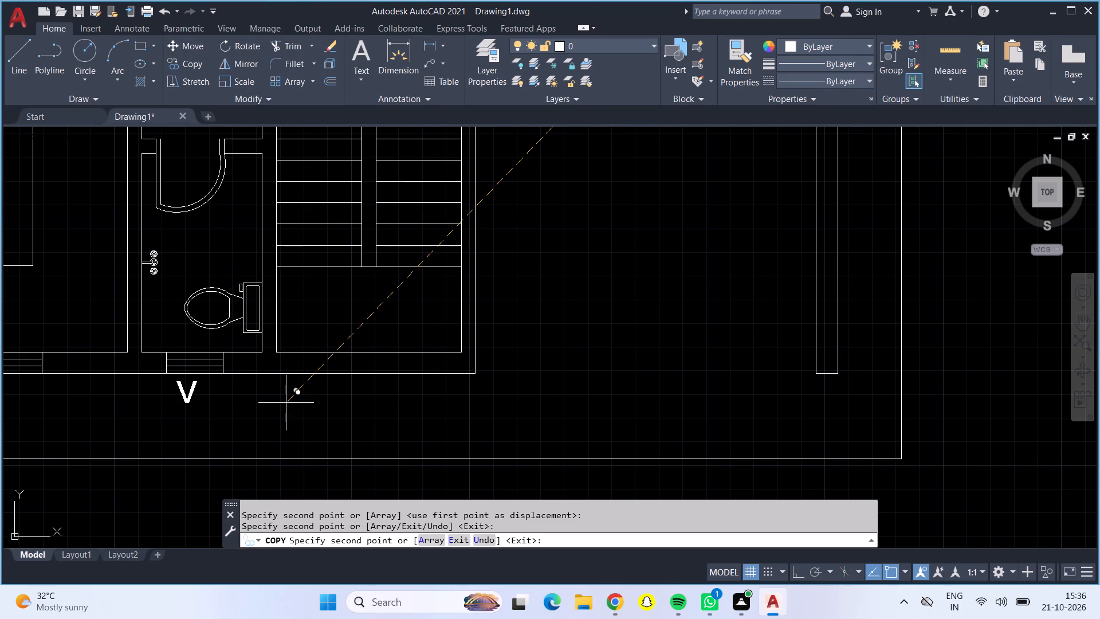
pyautogui.click(288, 403)
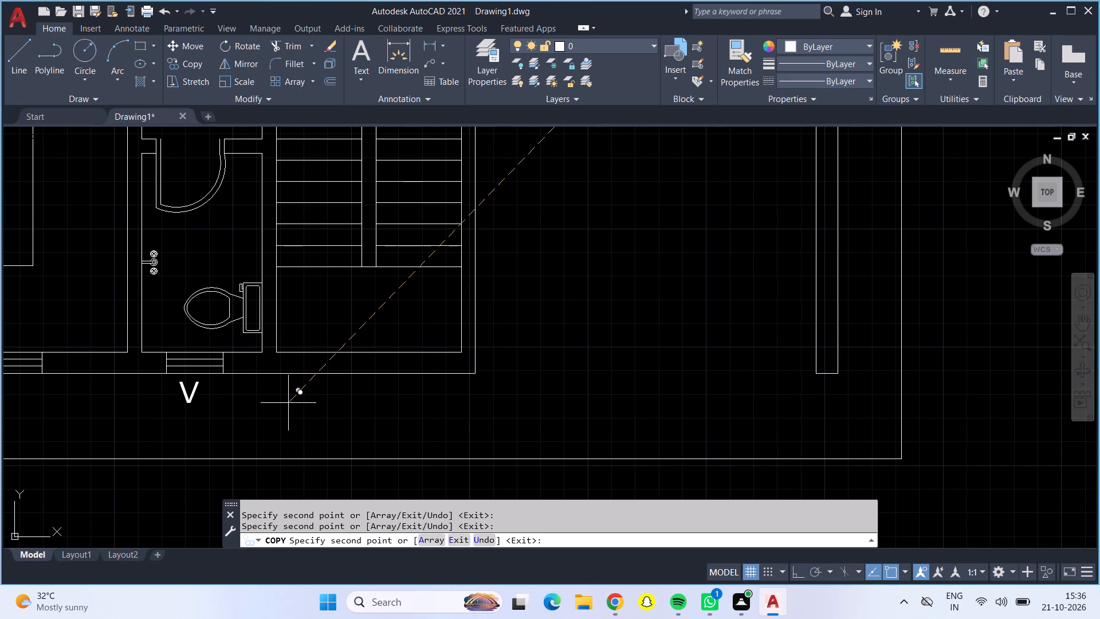
pyautogui.scroll(1, 288, 403)
pyautogui.scroll(-3, 288, 403)
pyautogui.scroll(-2, 382, 373)
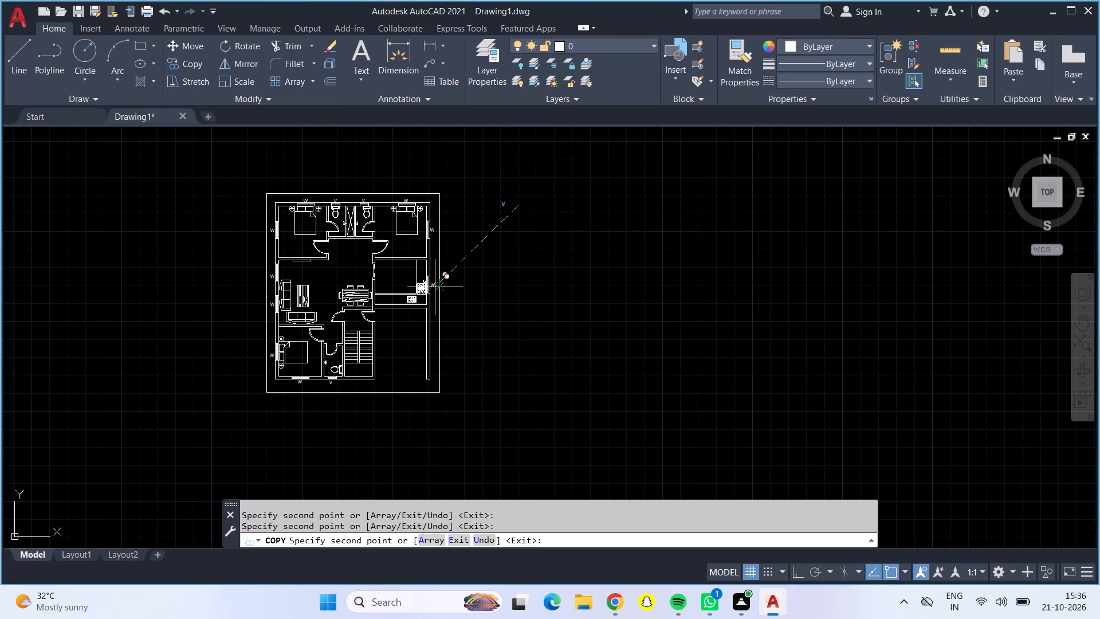
pyautogui.scroll(2, 438, 279)
pyautogui.scroll(-2, 438, 279)
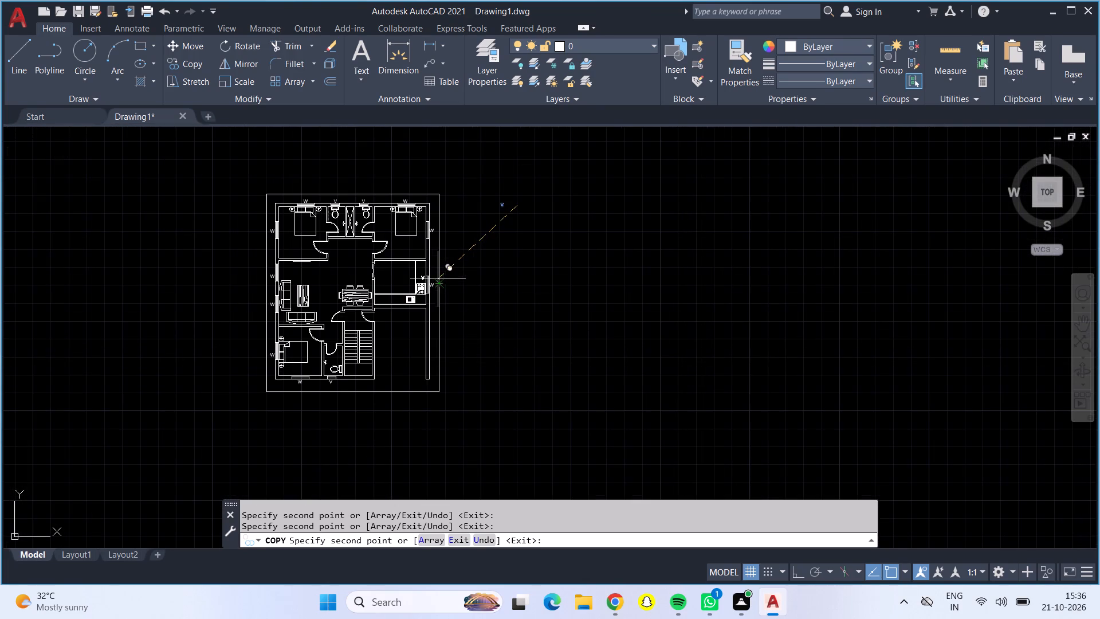
pyautogui.press('Return')
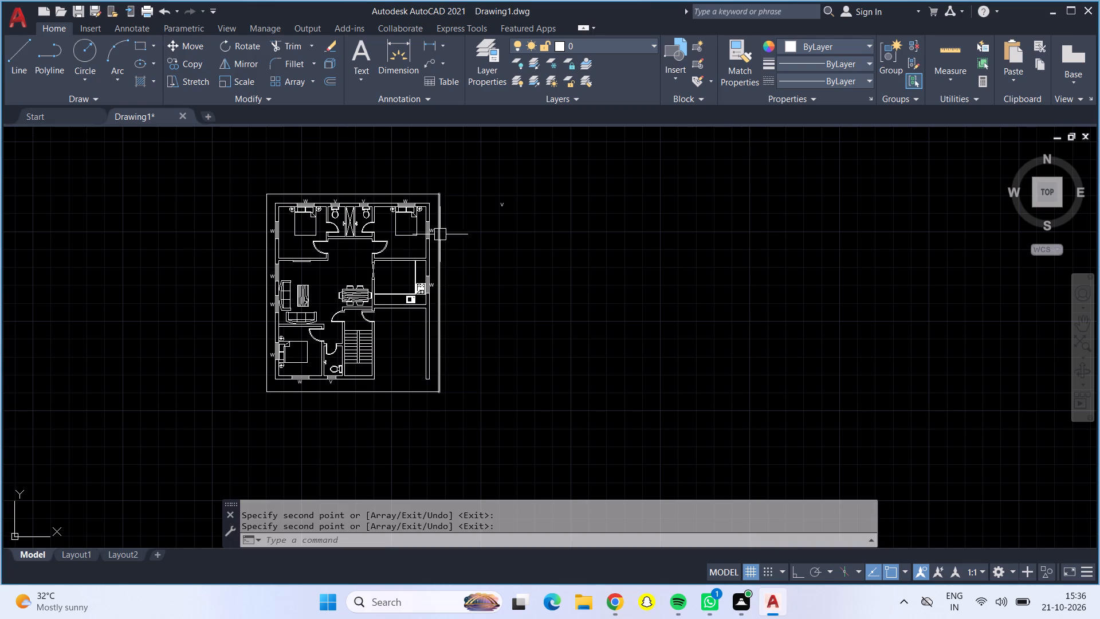
# Delete the leftover V label standing outside the floor plan.
pyautogui.click(502, 206)
pyautogui.press('Delete')
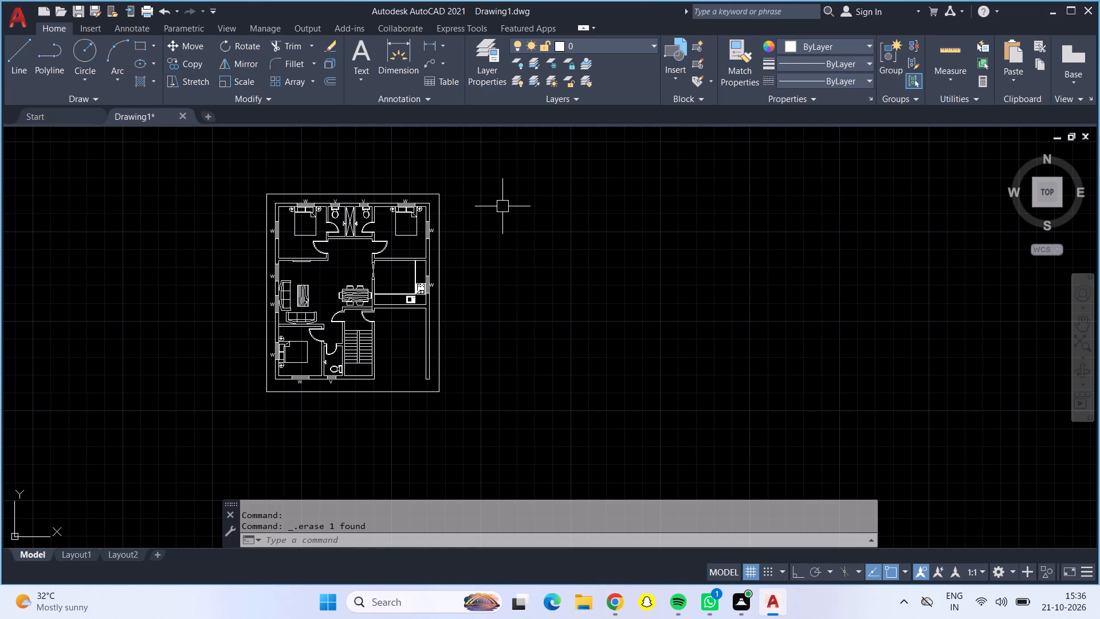
# Dimension the full top edge of the outer boundary rectangle, placing the dimension line 2' away from it.
pyautogui.scroll(2, 397, 332)
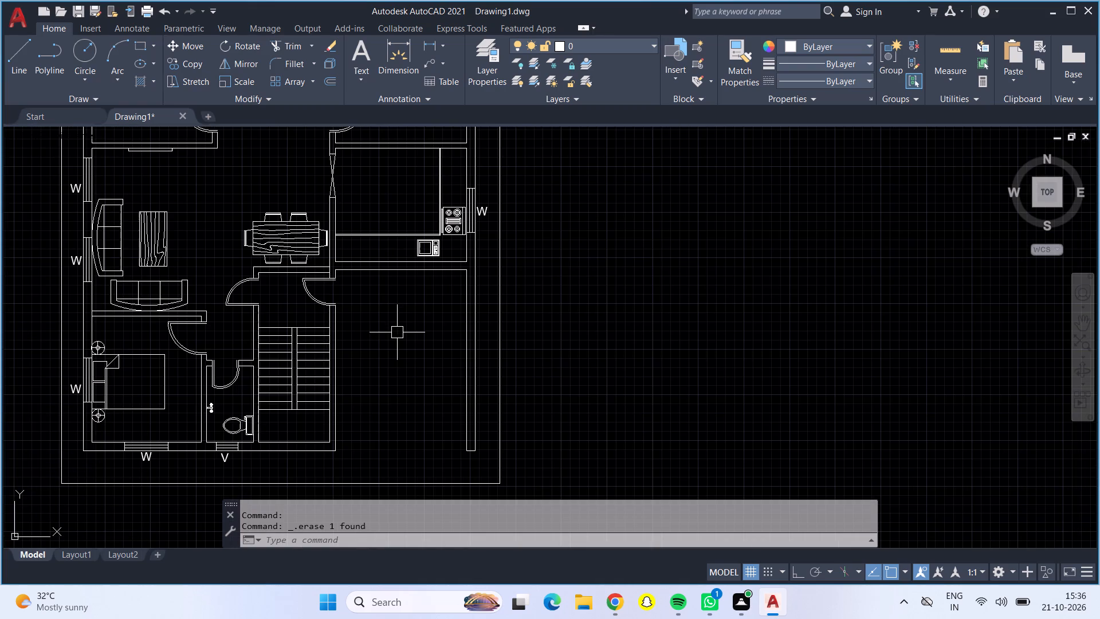
pyautogui.scroll(-1, 396, 338)
pyautogui.moveTo(396, 338); pyautogui.dragTo(538, 440, button='middle')
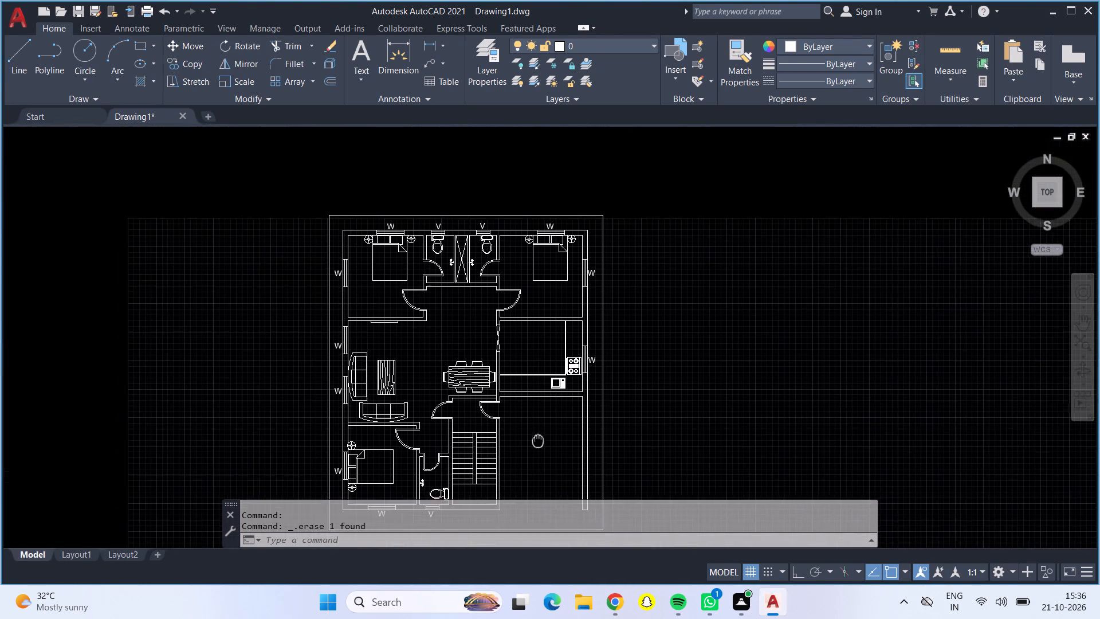
pyautogui.moveTo(538, 440); pyautogui.dragTo(555, 429, button='middle')
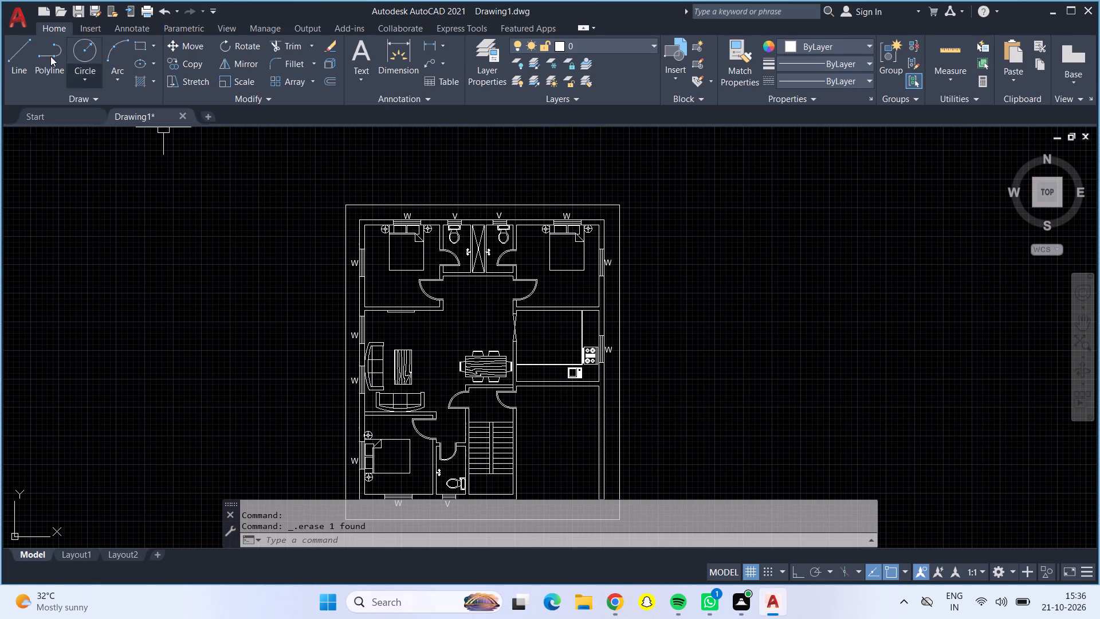
pyautogui.click(384, 54)
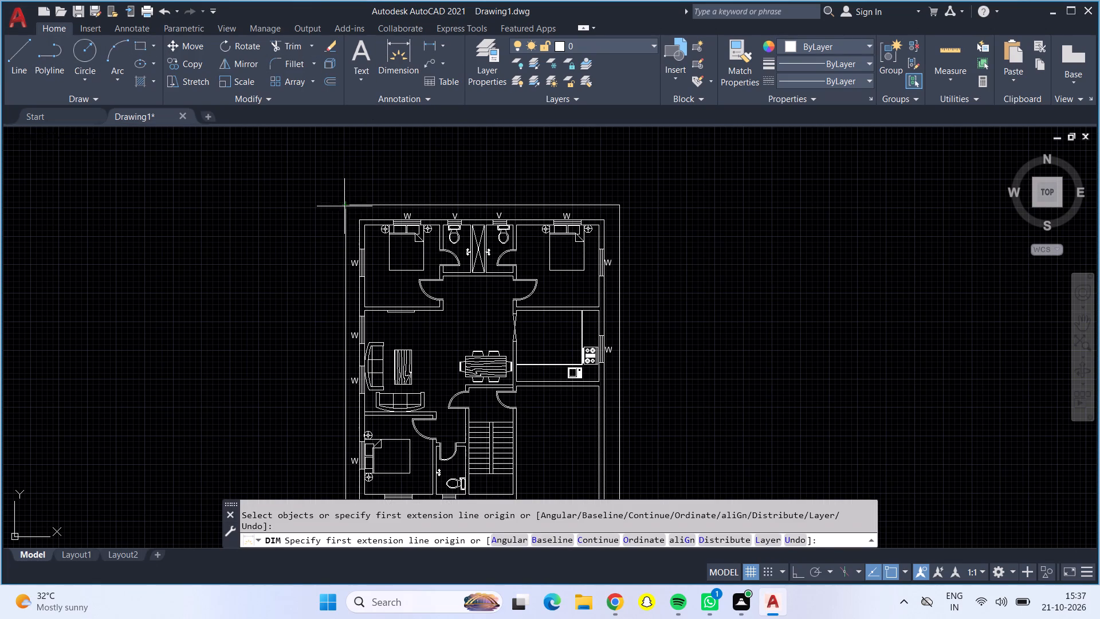
pyautogui.click(343, 207)
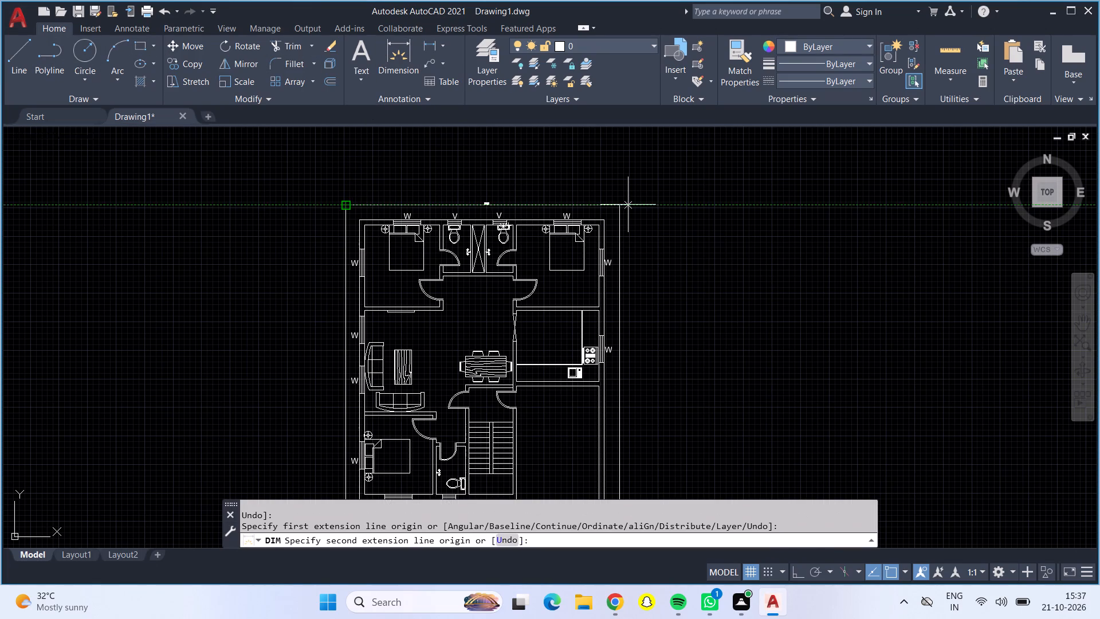
pyautogui.click(622, 203)
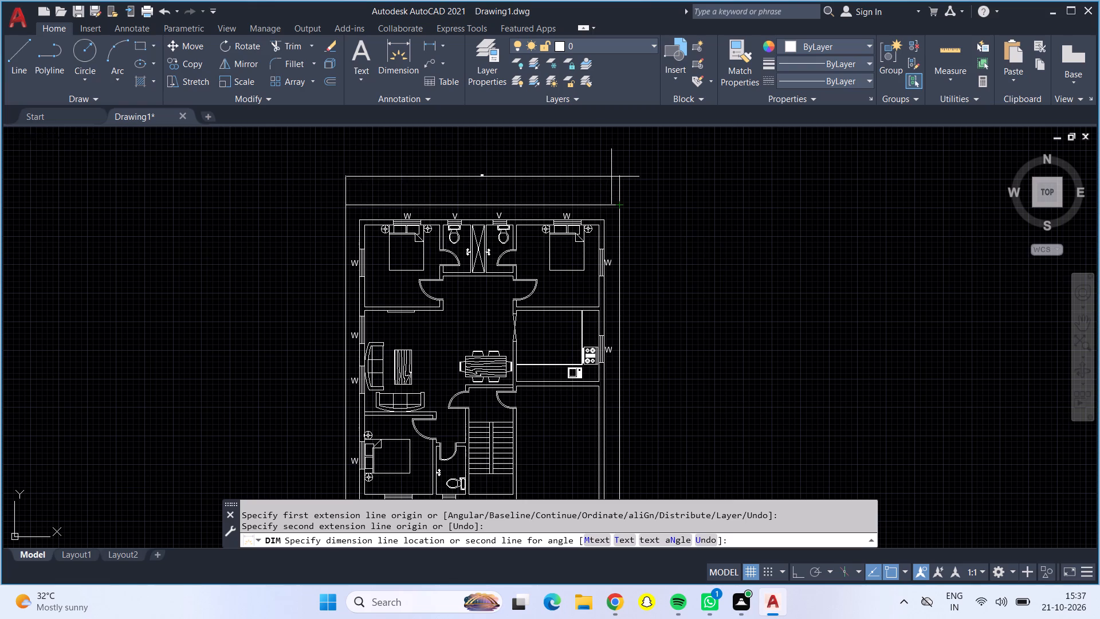
pyautogui.write("2'")
pyautogui.press('Return')
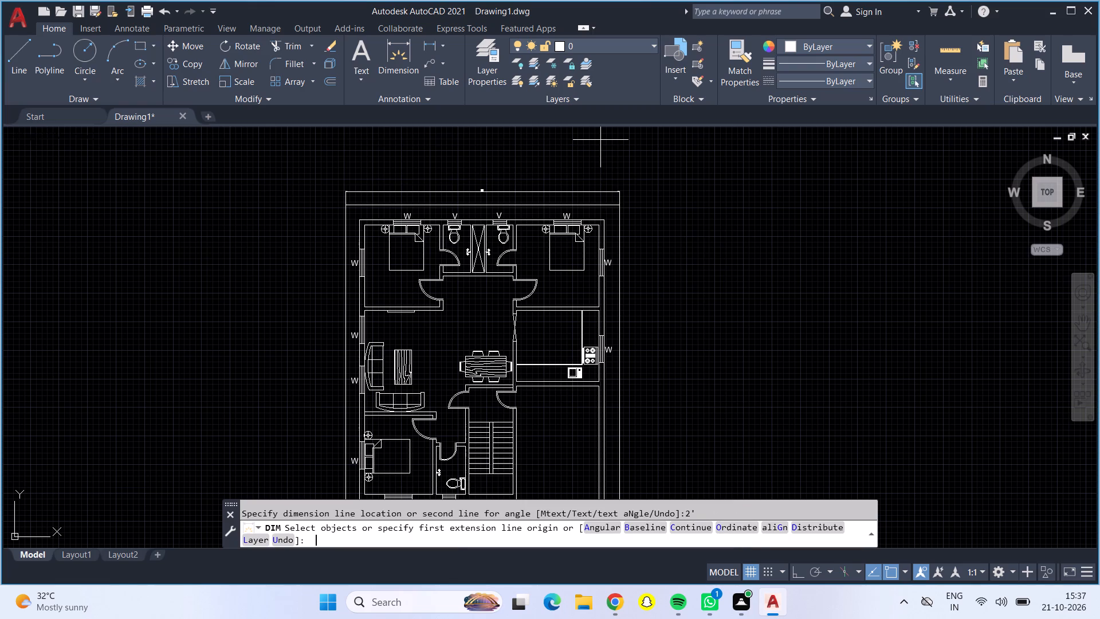
# Dimension the full right edge of the outer boundary, with the dimension line offset 2', and finish dimensioning.
pyautogui.click(620, 204)
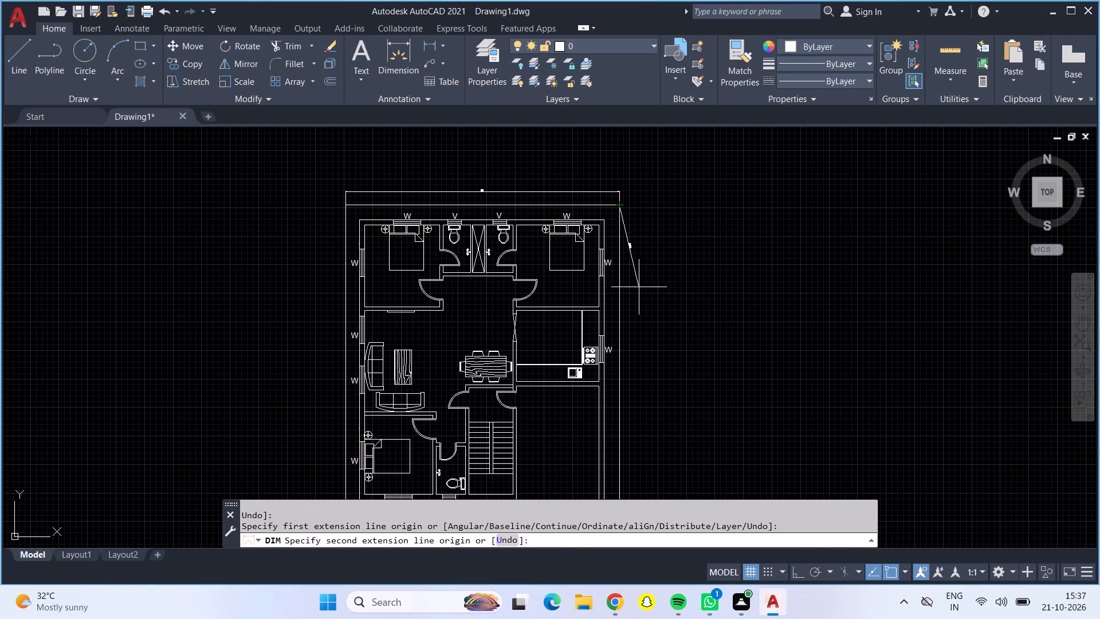
pyautogui.scroll(-1, 639, 287)
pyautogui.middleClick(639, 287)
pyautogui.middleClick(626, 284)
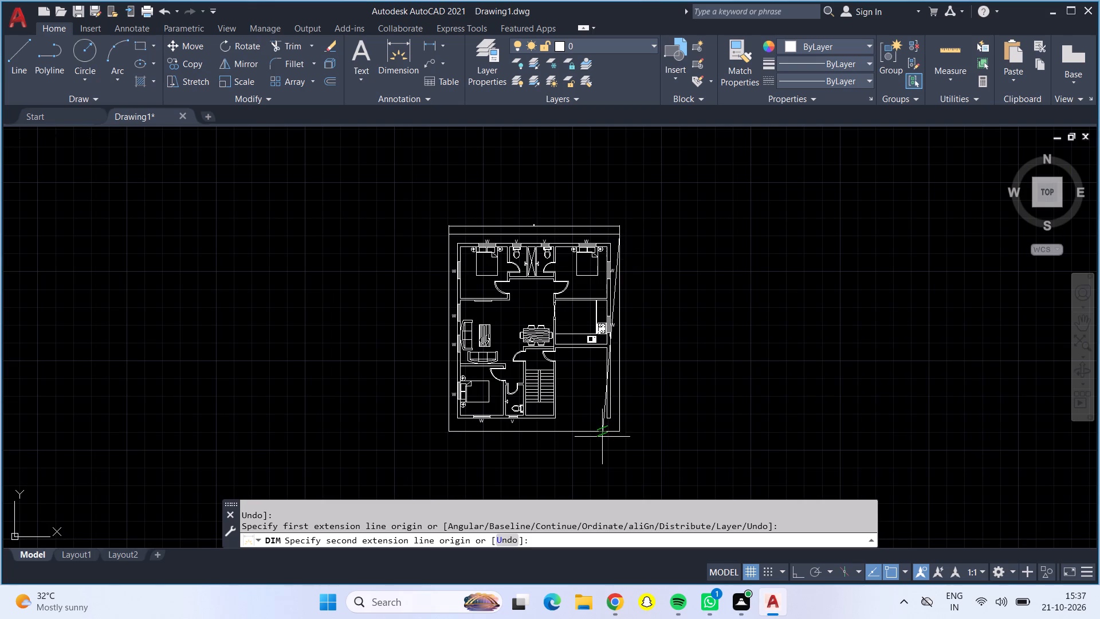
pyautogui.scroll(2, 626, 436)
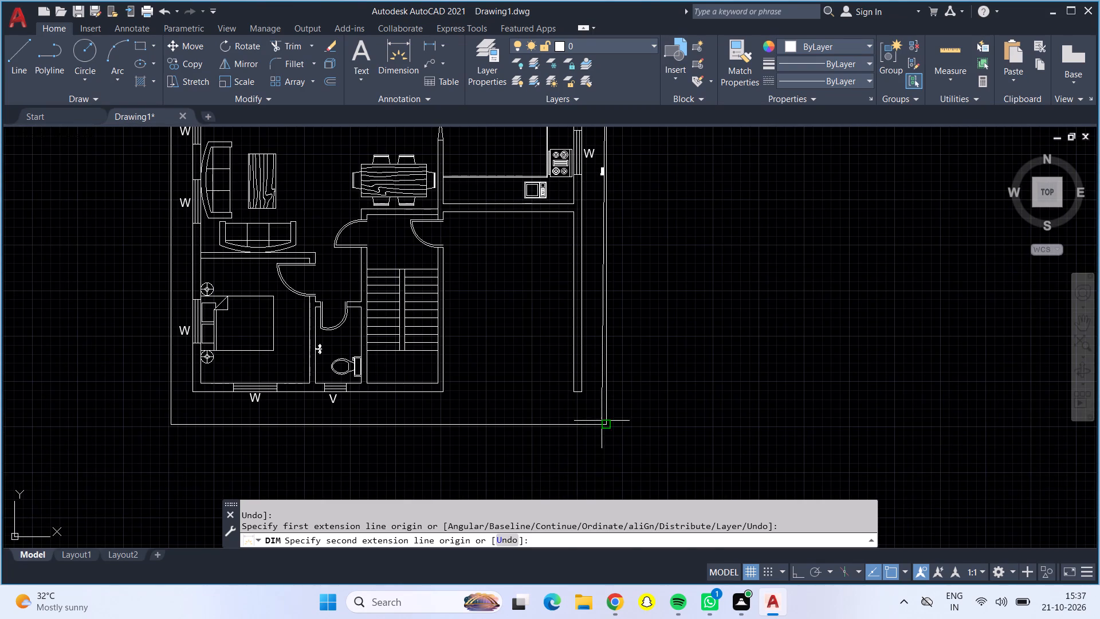
pyautogui.click(609, 428)
pyautogui.write("2'")
pyautogui.press('Return')
pyautogui.press('Return')
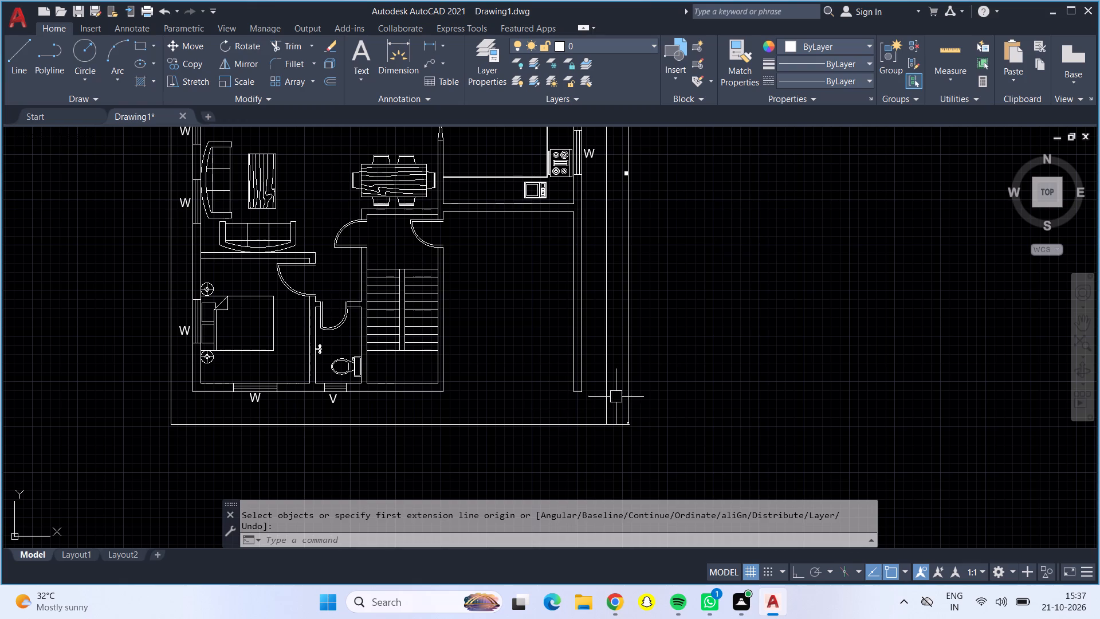
# Replace the right boundary dimension's text with 46' at a text height of 9".
pyautogui.scroll(-1, 541, 314)
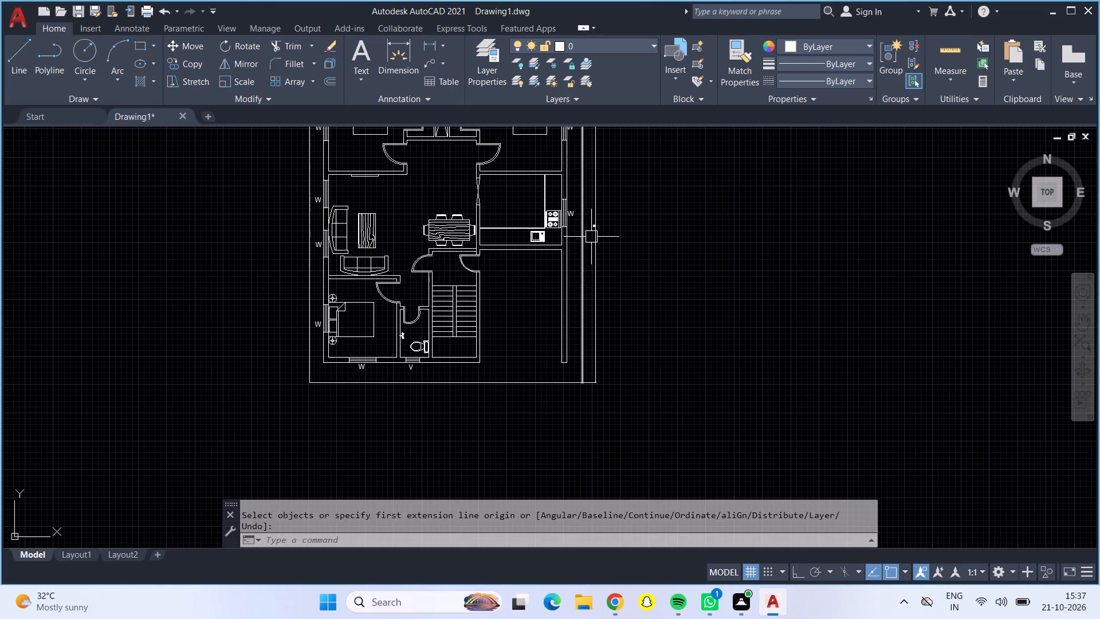
pyautogui.scroll(4, 591, 236)
pyautogui.scroll(2, 606, 175)
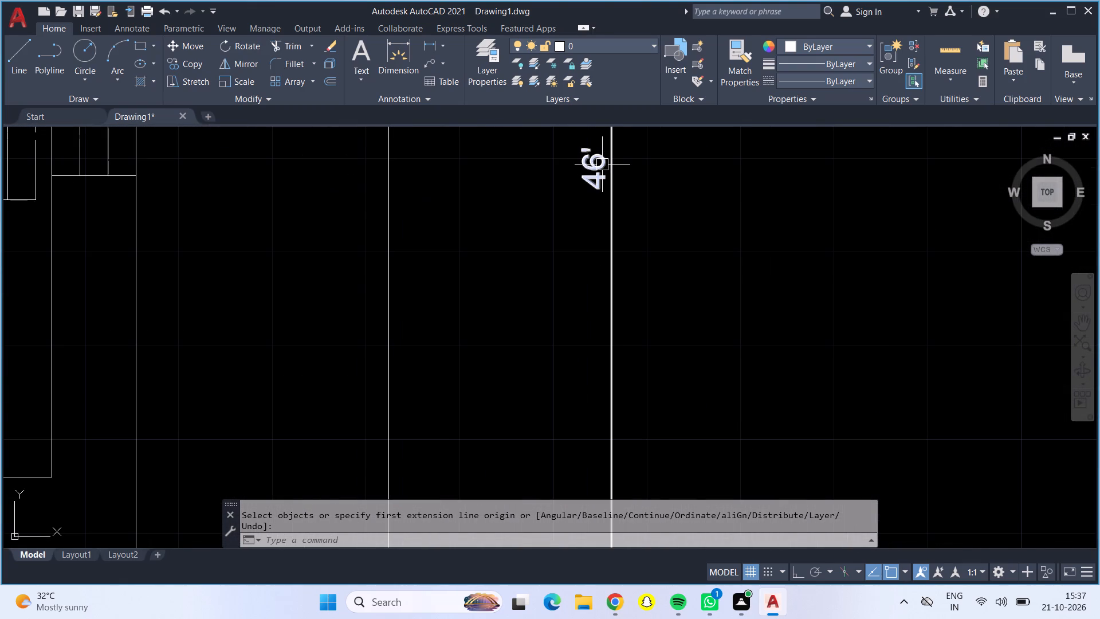
pyautogui.doubleClick(602, 164)
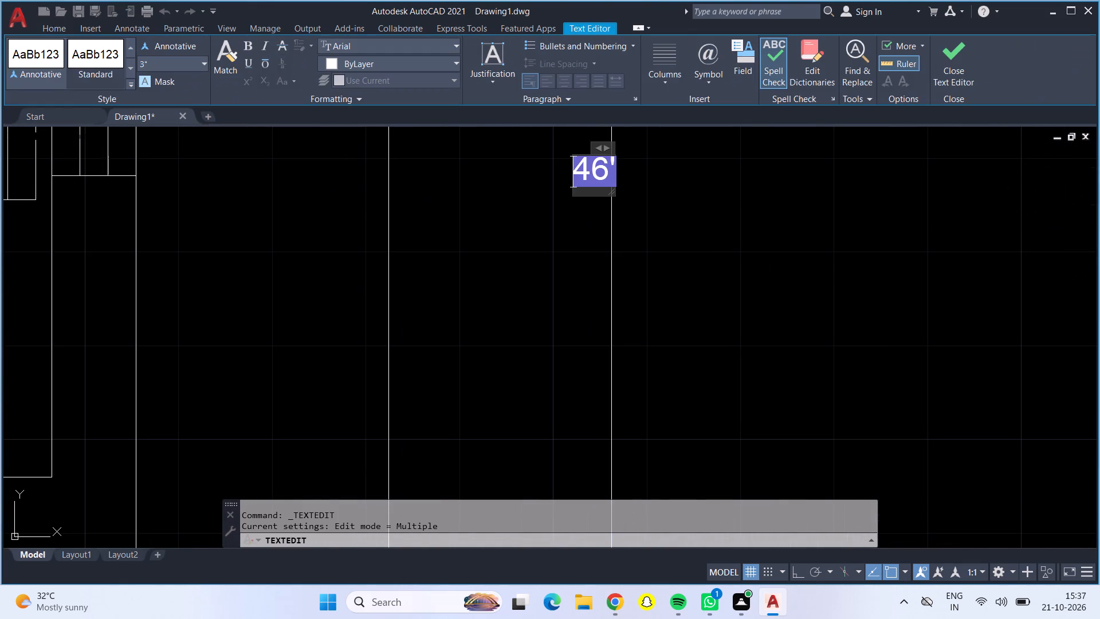
pyautogui.click(606, 177)
pyautogui.press('BackSpace')
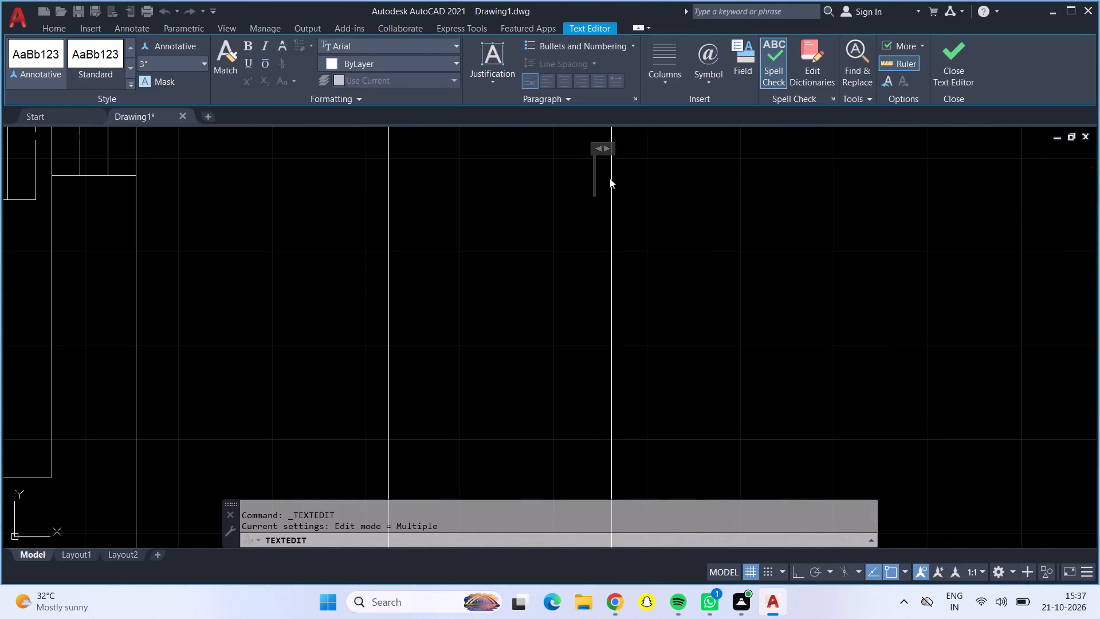
pyautogui.click(204, 61)
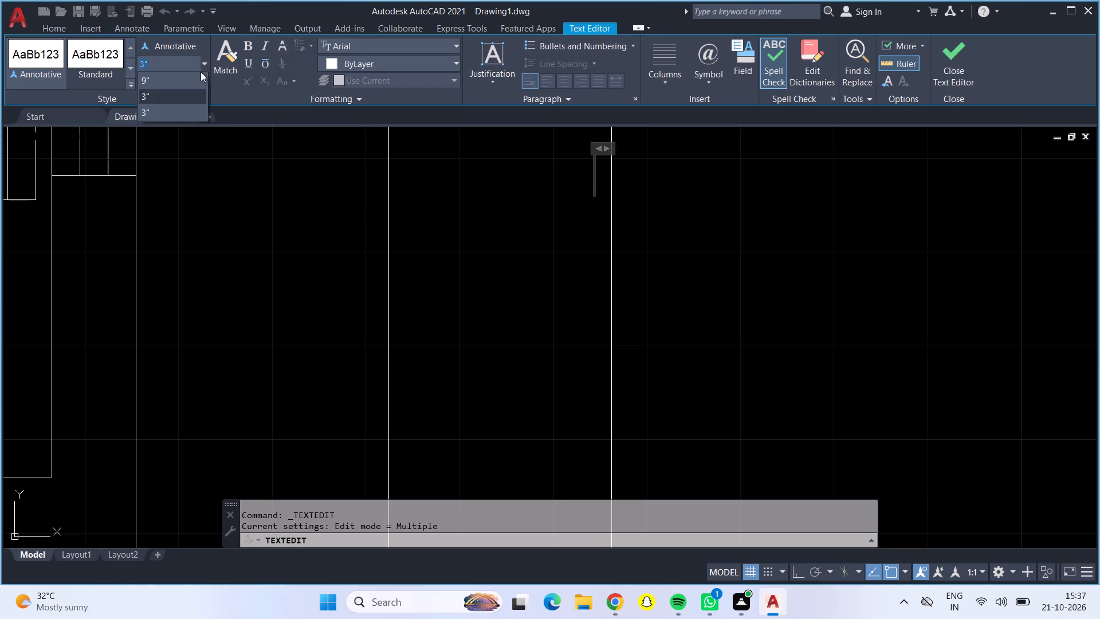
pyautogui.click(188, 78)
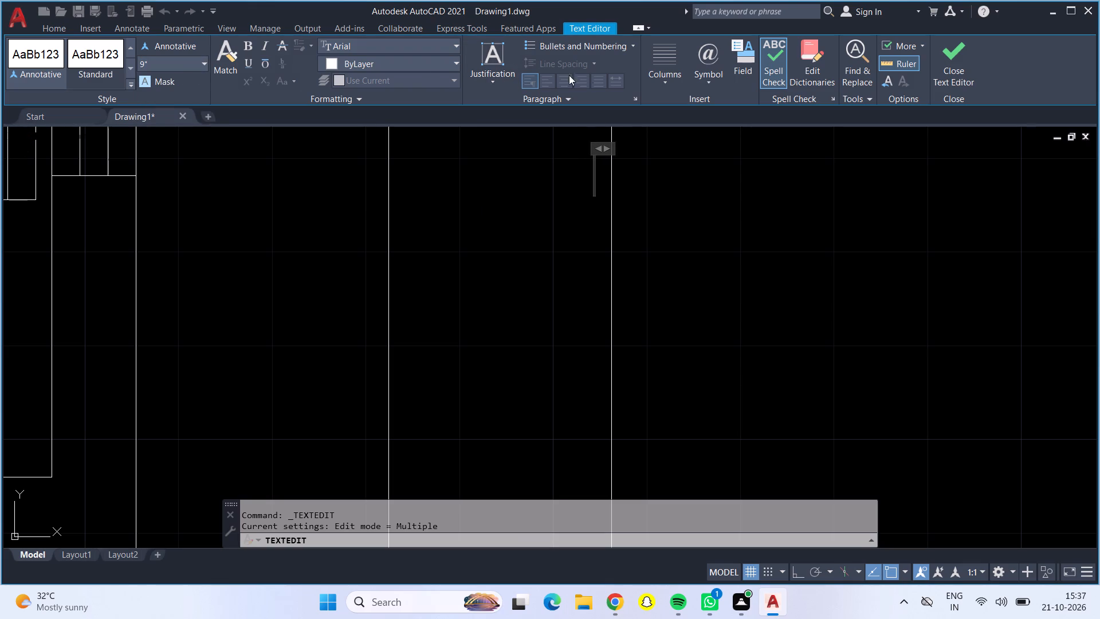
pyautogui.click(564, 79)
pyautogui.click(563, 73)
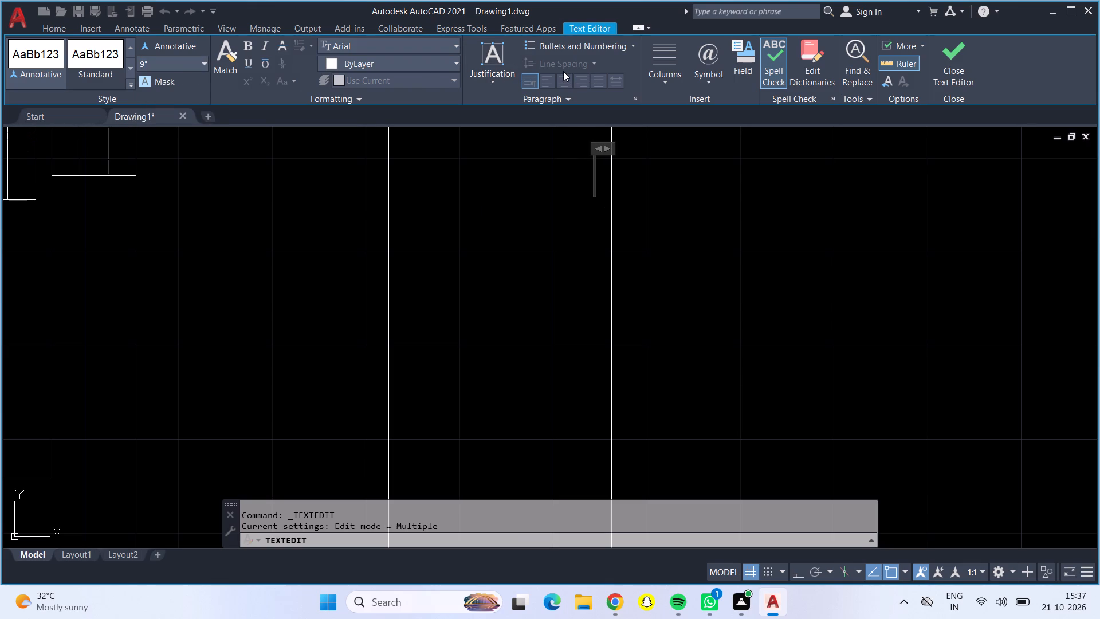
pyautogui.click(563, 71)
pyautogui.write('46')
pyautogui.press("'")
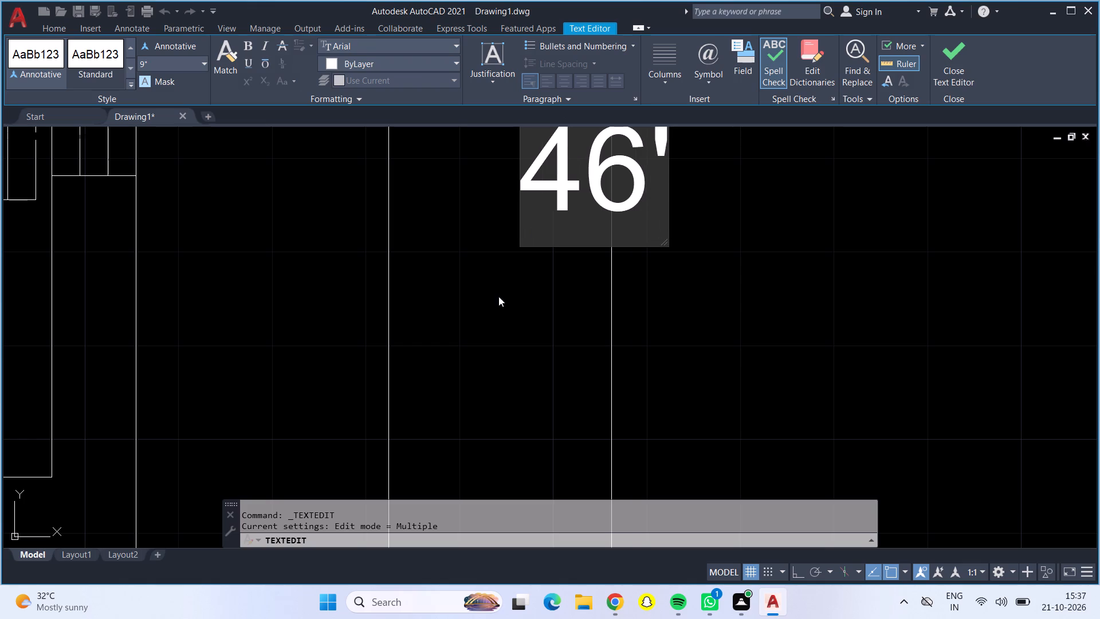
pyautogui.click(496, 305)
# Replace the top boundary dimension's text with 40' at a text height of 9".
pyautogui.scroll(-7, 496, 309)
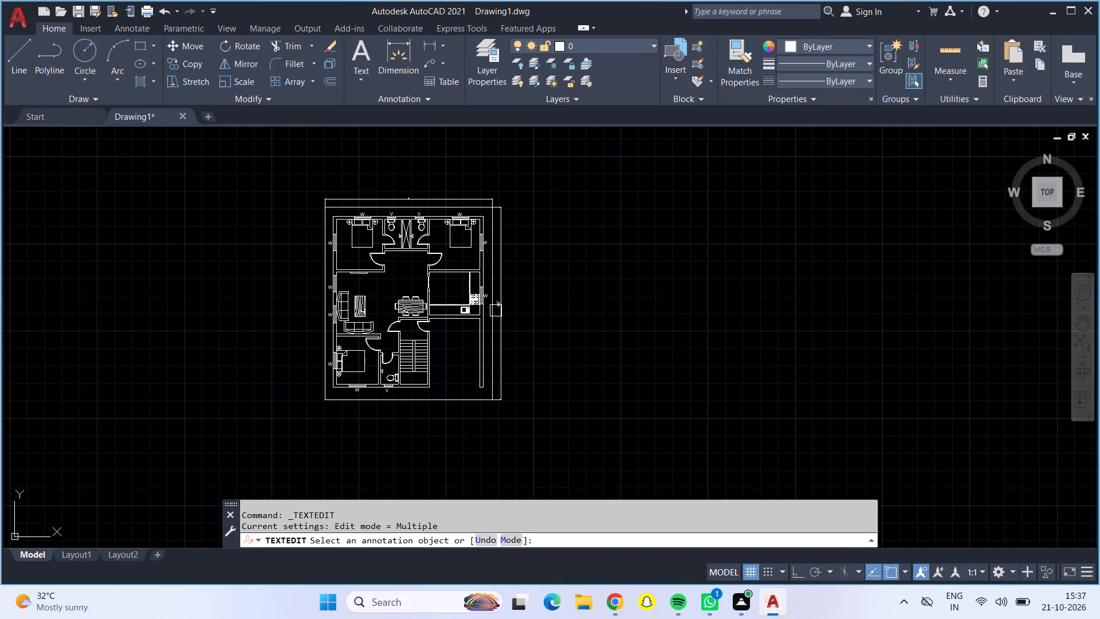
pyautogui.scroll(3, 404, 185)
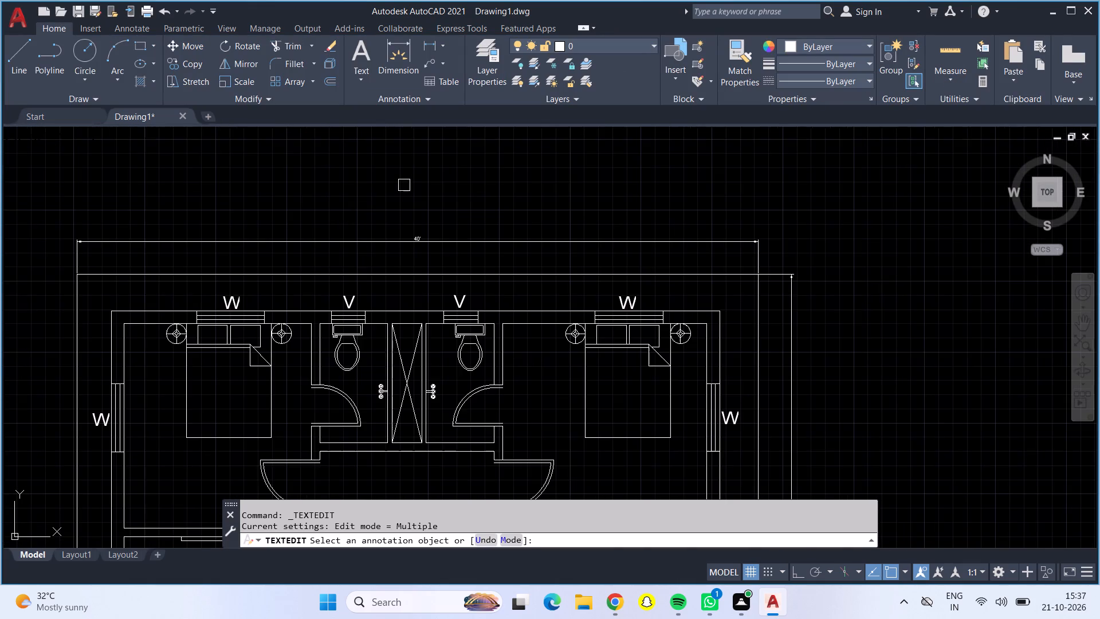
pyautogui.scroll(3, 410, 228)
pyautogui.scroll(3, 438, 280)
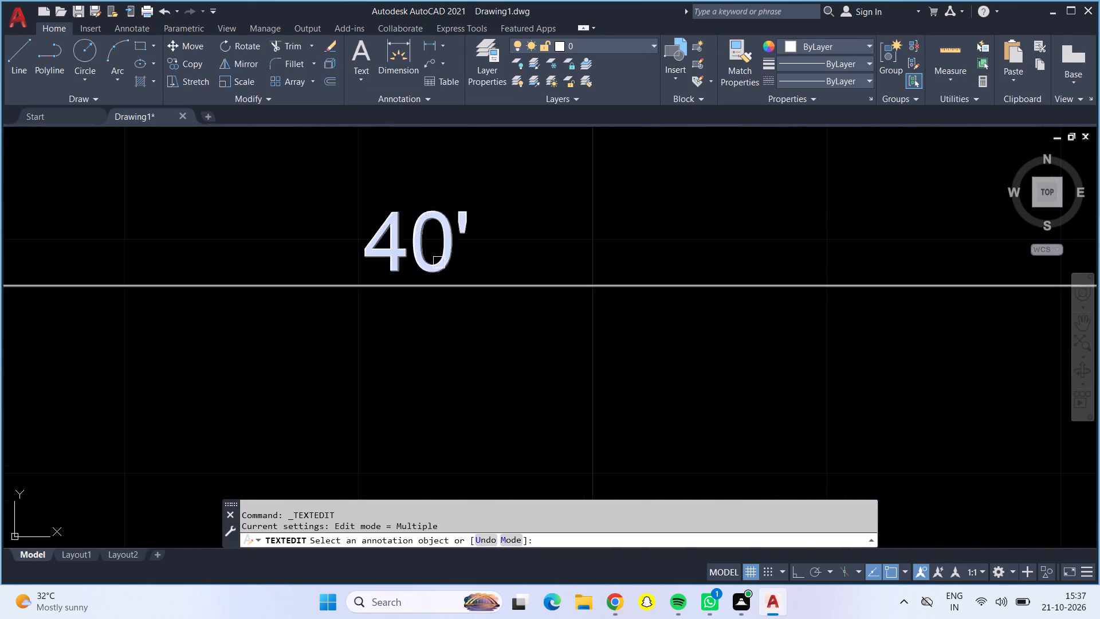
pyautogui.doubleClick(439, 263)
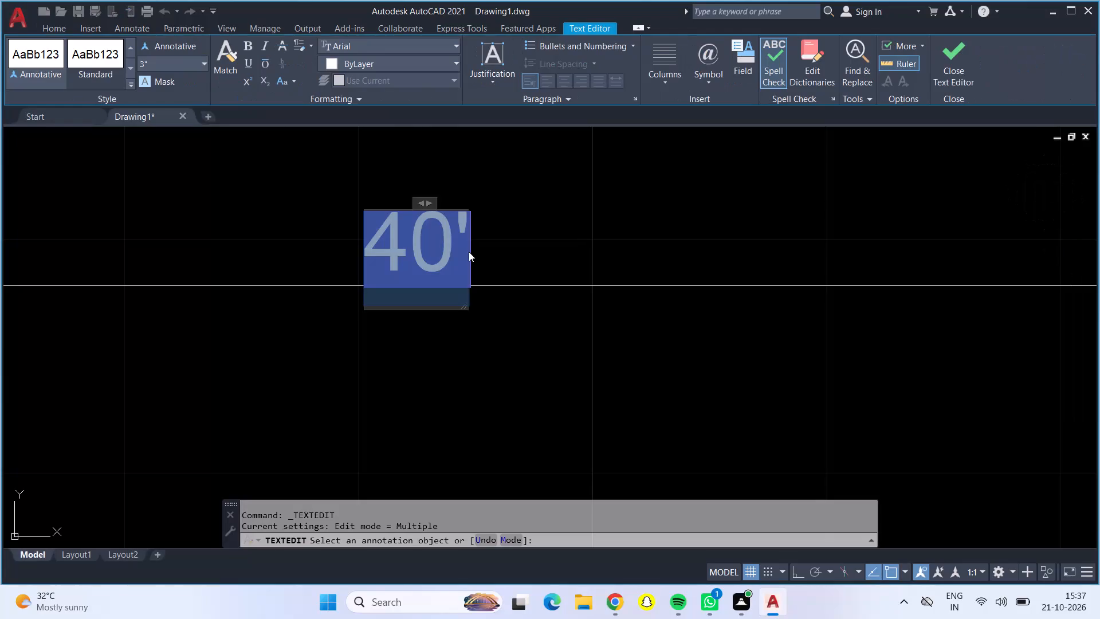
pyautogui.press('BackSpace')
pyautogui.press('4')
pyautogui.press('BackSpace')
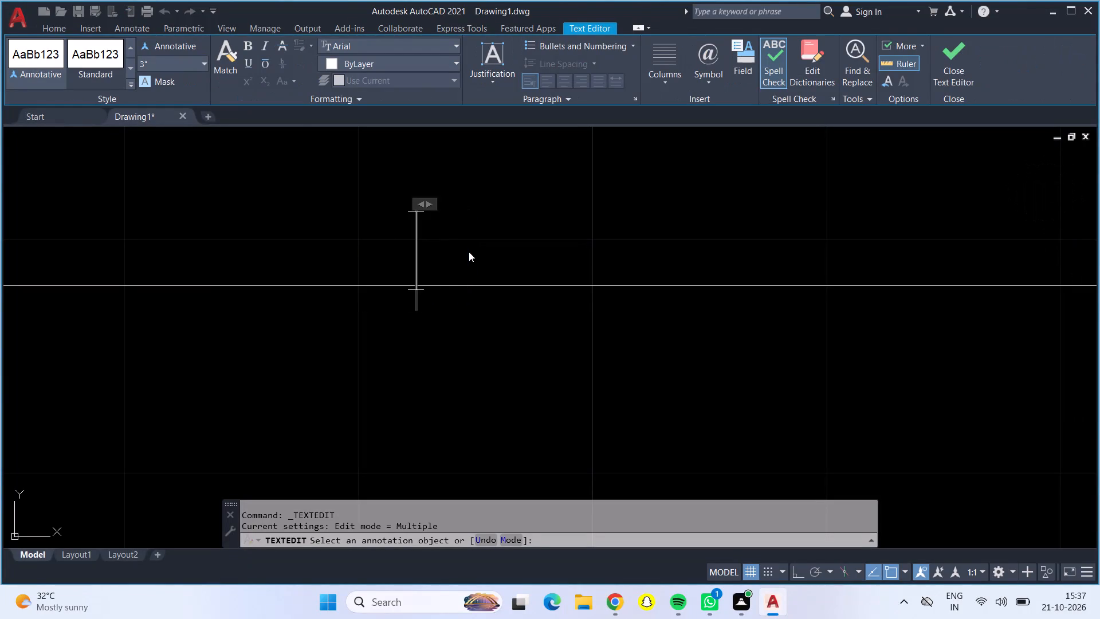
pyautogui.click(203, 58)
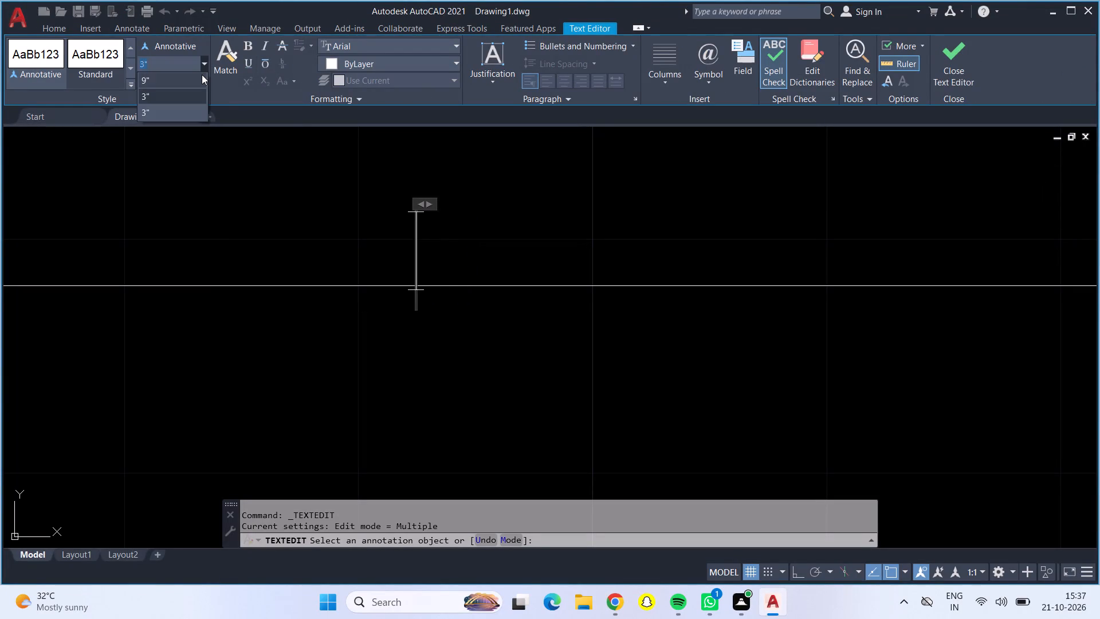
pyautogui.click(202, 75)
pyautogui.write("40'")
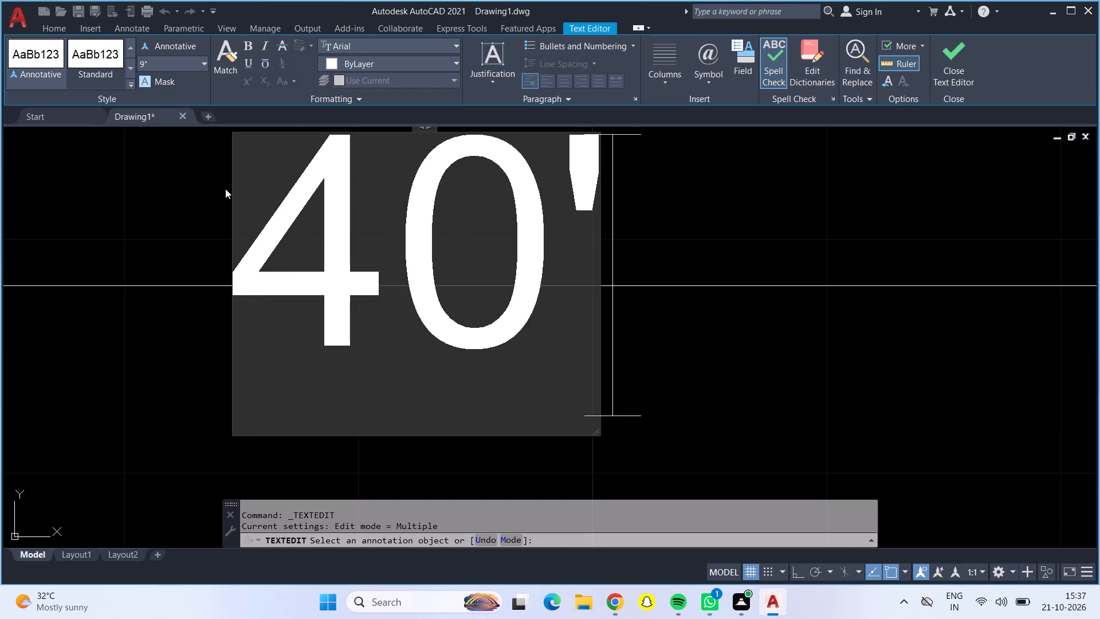
pyautogui.click(205, 190)
# Start another dimension at the upper part of the floor plan.
pyautogui.scroll(-1, 205, 190)
pyautogui.scroll(1, 205, 190)
pyautogui.scroll(-1, 205, 190)
pyautogui.scroll(-3, 268, 221)
pyautogui.scroll(-1, 301, 264)
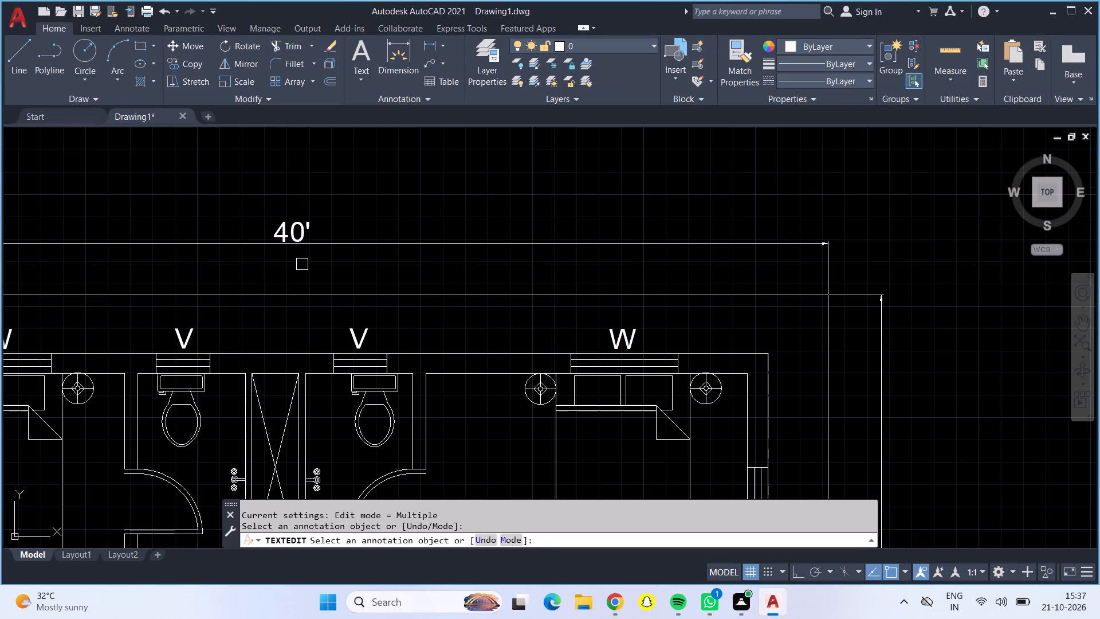
pyautogui.moveTo(302, 265); pyautogui.dragTo(555, 292, button='middle')
pyautogui.scroll(-1, 302, 265)
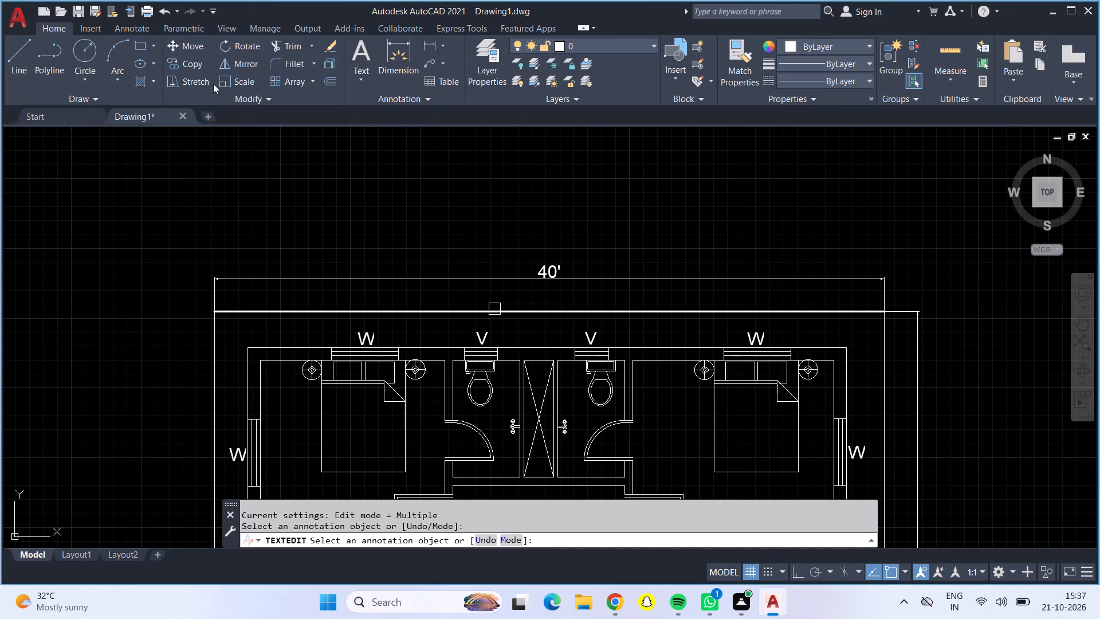
pyautogui.click(399, 42)
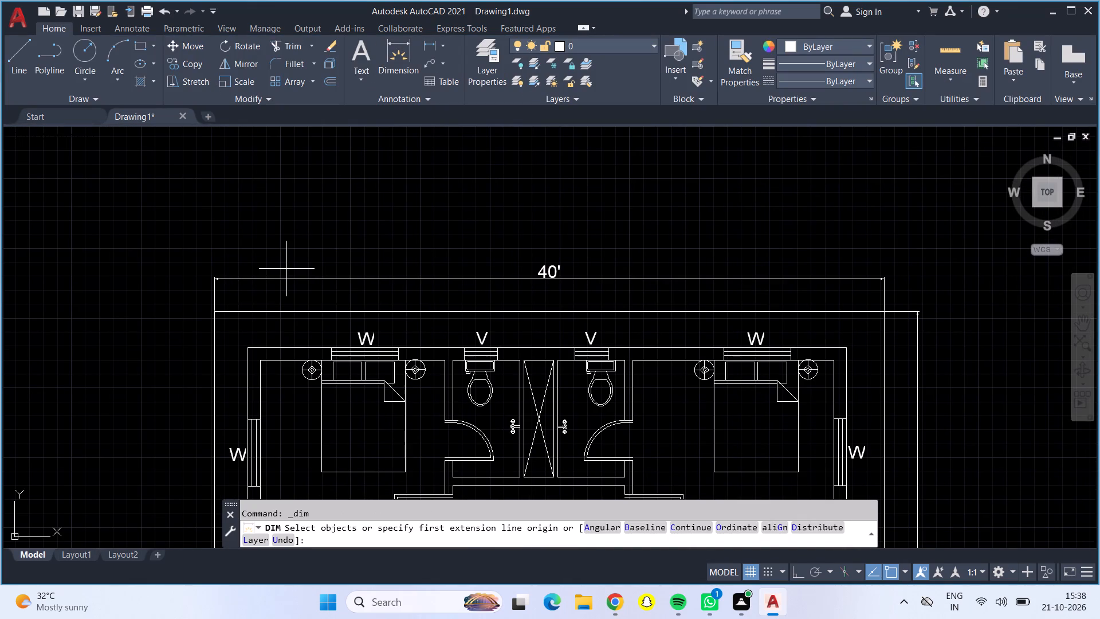
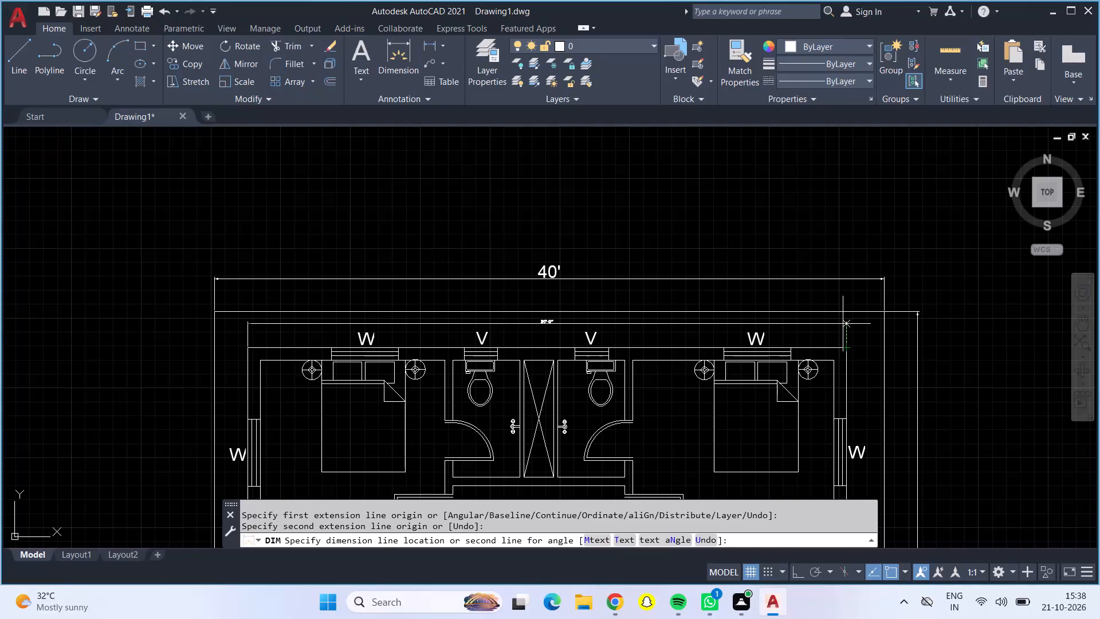
# Place the dimension line for the house's full top outer wall at an offset of 3' and finish dimensioning.
pyautogui.write("3'")
pyautogui.press('Return')
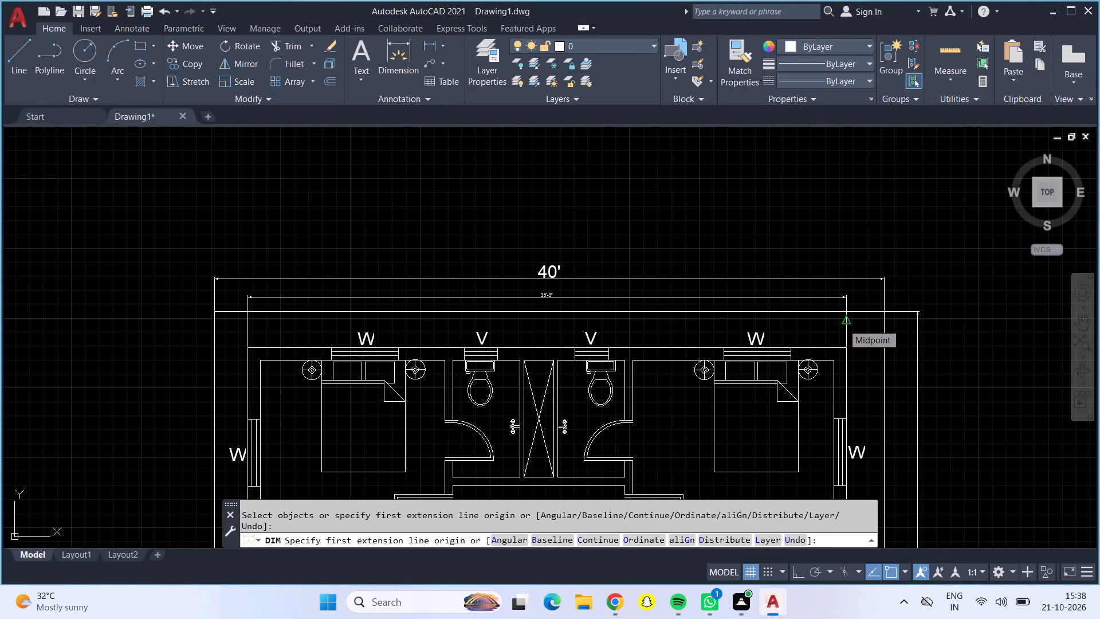
pyautogui.press('Return')
# Dimension the house's right outer wall, starting from its top outer corner and continuing toward the bottom corner.
pyautogui.scroll(-2, 945, 320)
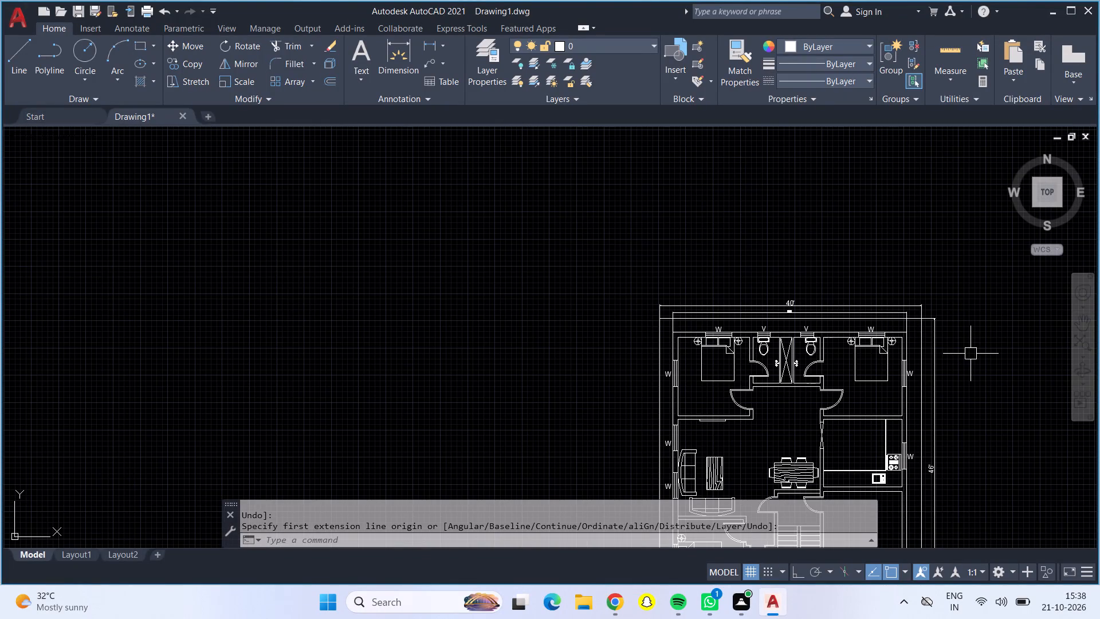
pyautogui.moveTo(971, 354); pyautogui.dragTo(917, 262, button='middle')
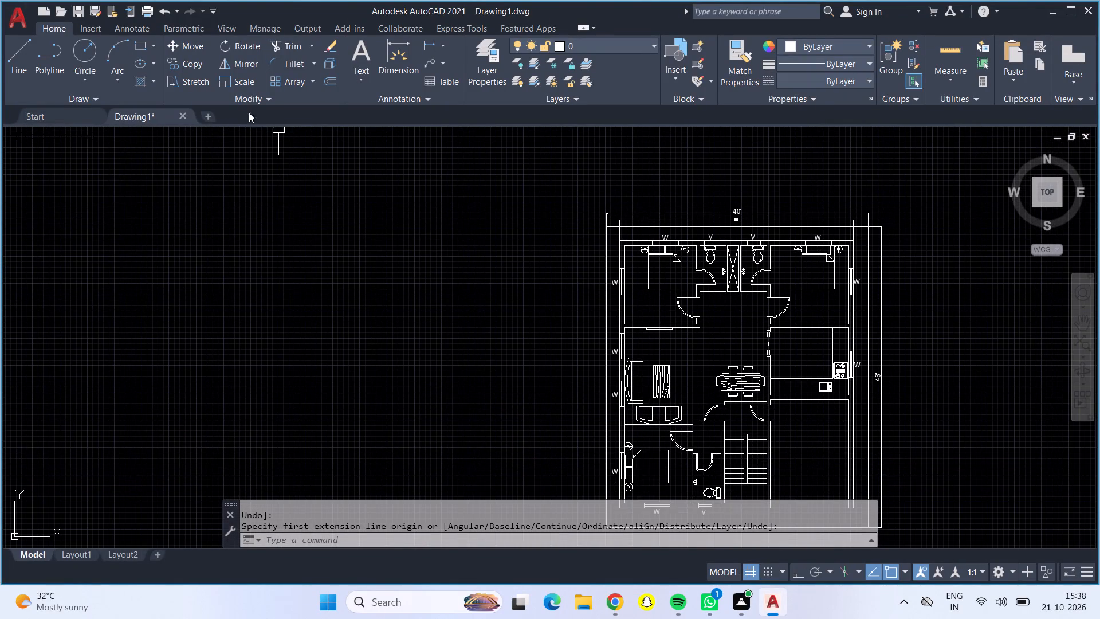
pyautogui.click(390, 45)
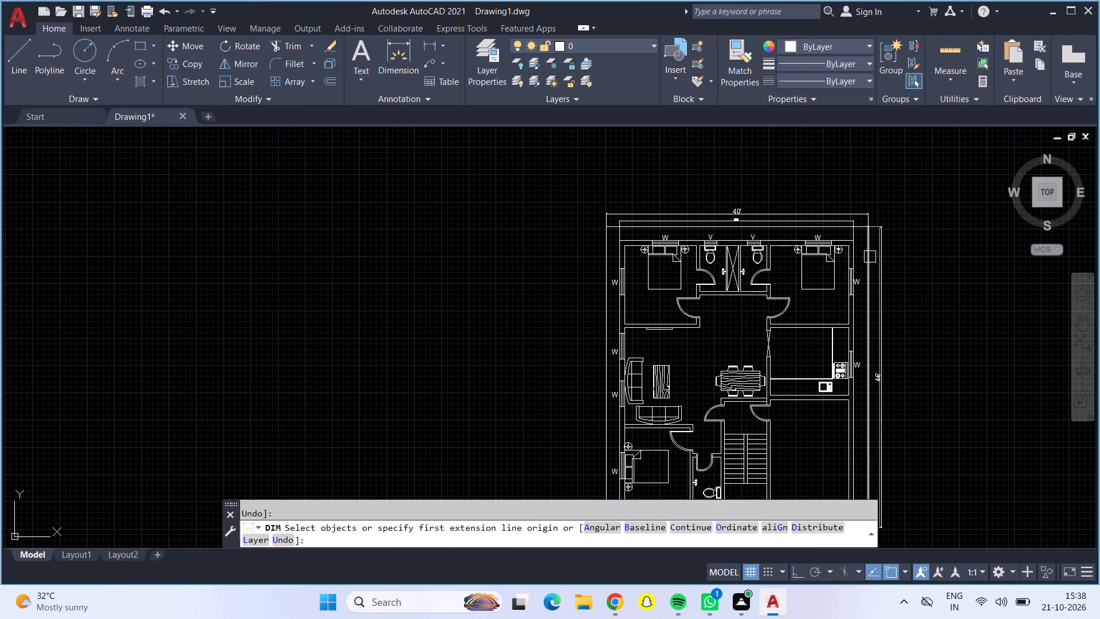
pyautogui.scroll(3, 797, 233)
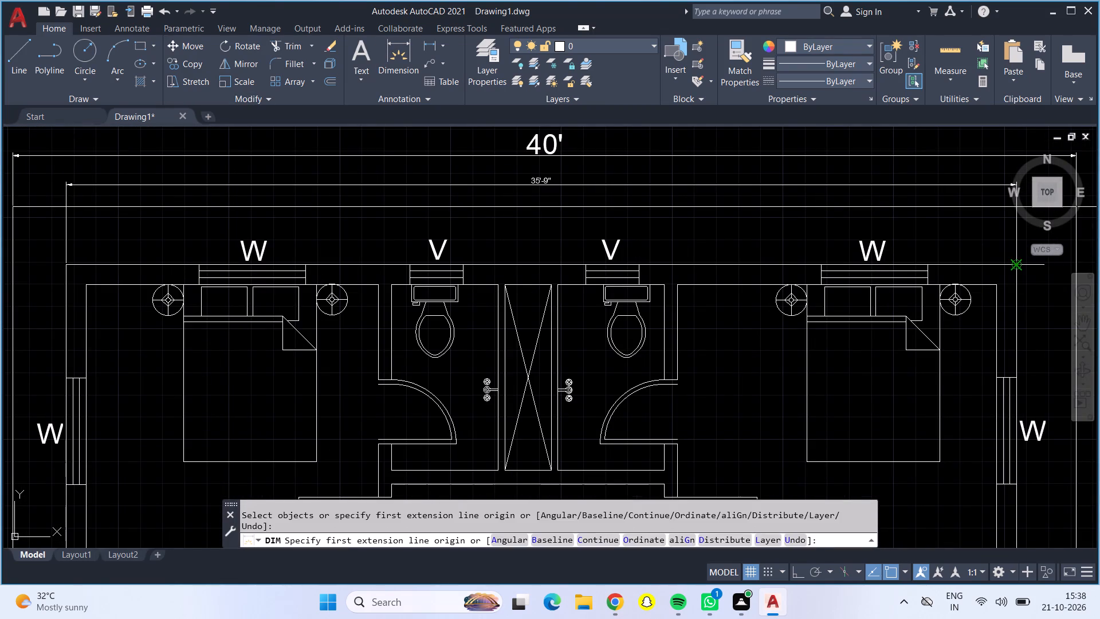
pyautogui.click(1020, 262)
pyautogui.scroll(-2, 1018, 263)
pyautogui.moveTo(1014, 368); pyautogui.dragTo(1006, 368, button='middle')
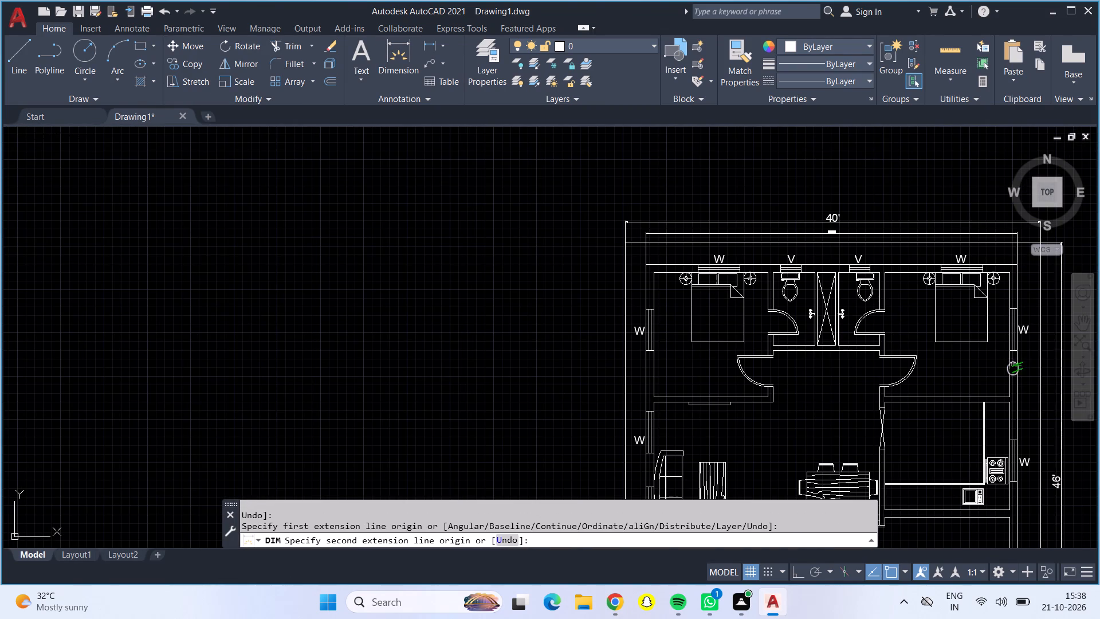
pyautogui.moveTo(1006, 368); pyautogui.dragTo(737, 234, button='middle')
pyautogui.middleClick(733, 209)
pyautogui.scroll(-1, 733, 209)
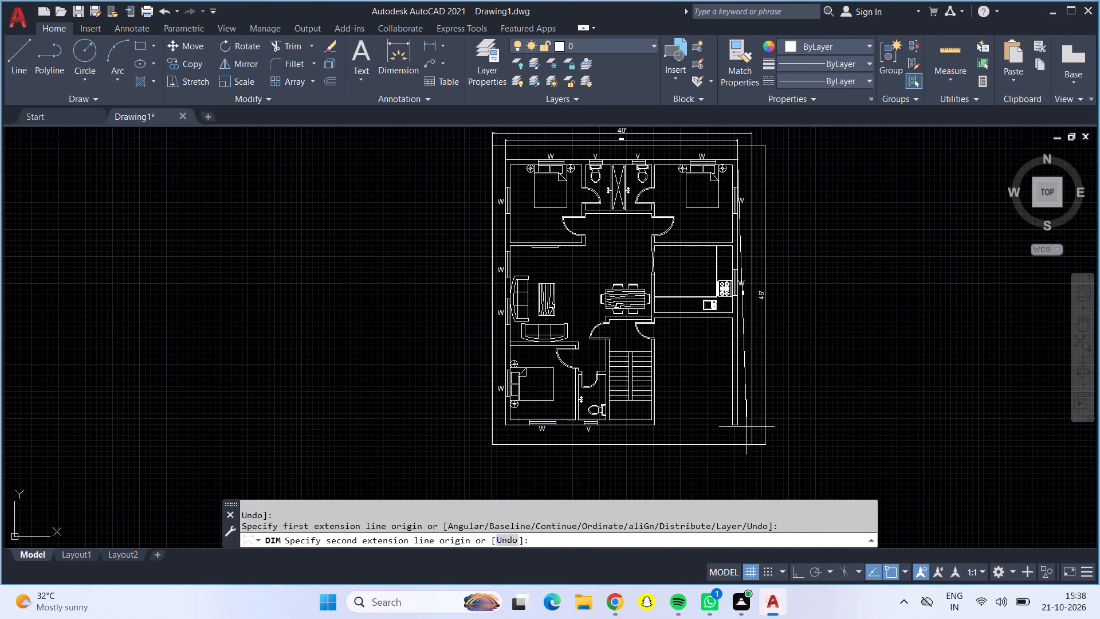
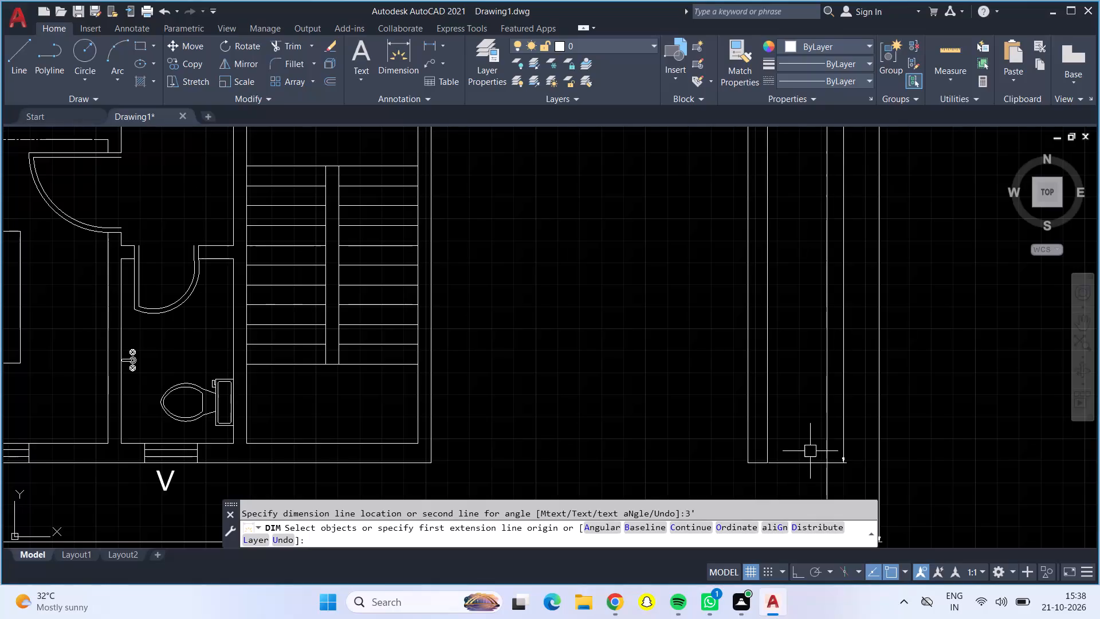
# Open the dimension text of the house's right outer wall for editing and clear it.
pyautogui.scroll(-2, 799, 442)
pyautogui.scroll(1, 804, 432)
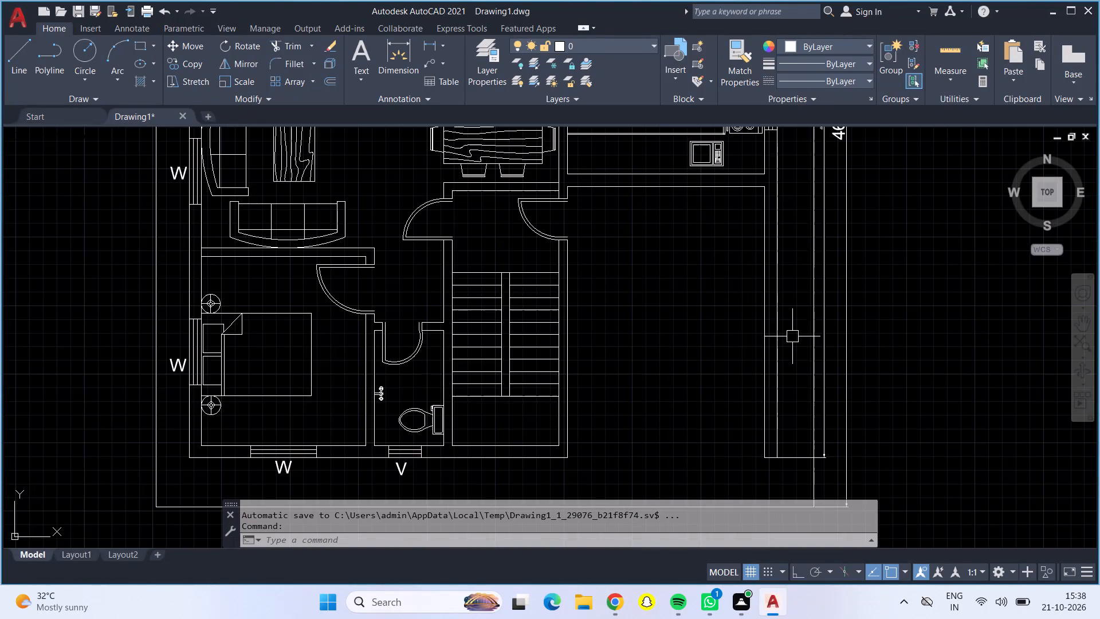
pyautogui.scroll(-1, 815, 218)
pyautogui.scroll(1, 819, 162)
pyautogui.scroll(-1, 819, 162)
pyautogui.scroll(2, 819, 162)
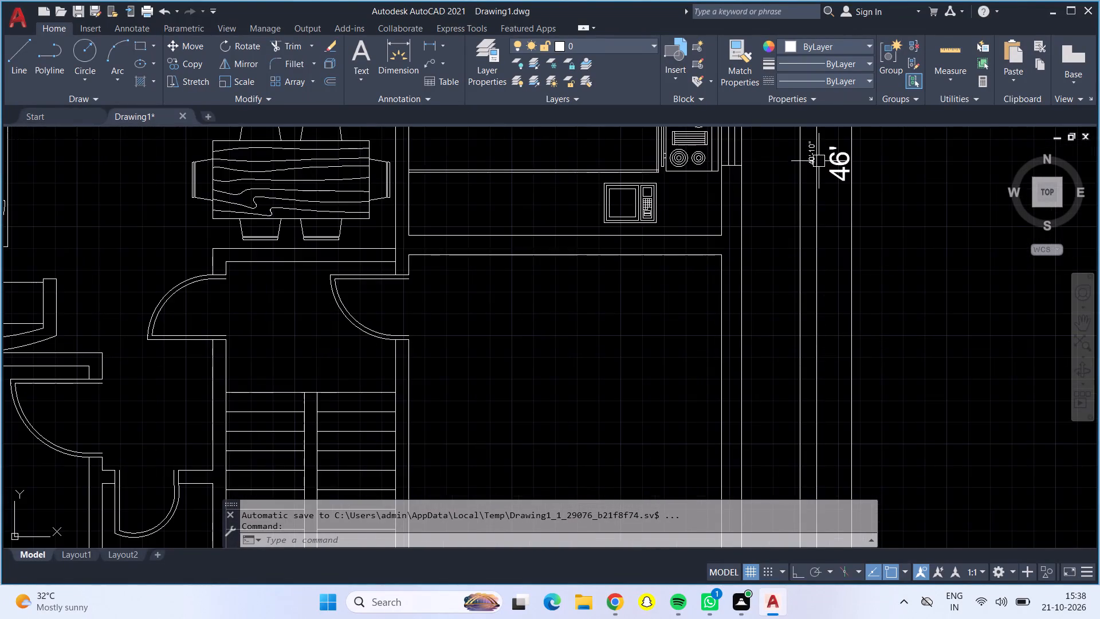
pyautogui.scroll(4, 819, 156)
pyautogui.scroll(-1, 773, 244)
pyautogui.moveTo(773, 245); pyautogui.dragTo(775, 397, button='middle')
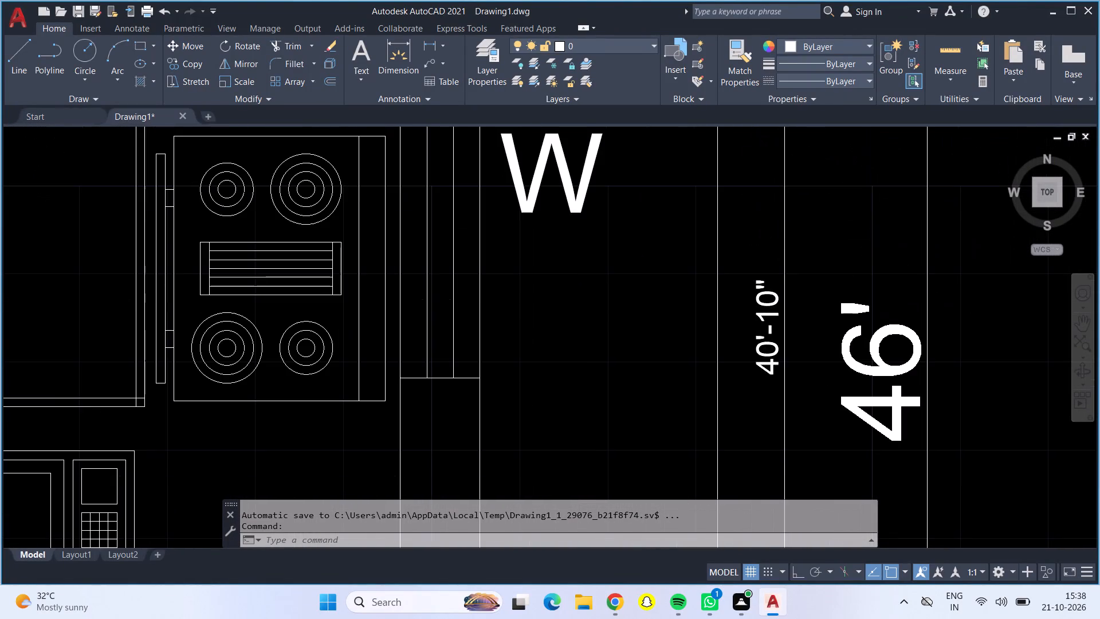
pyautogui.click(767, 353)
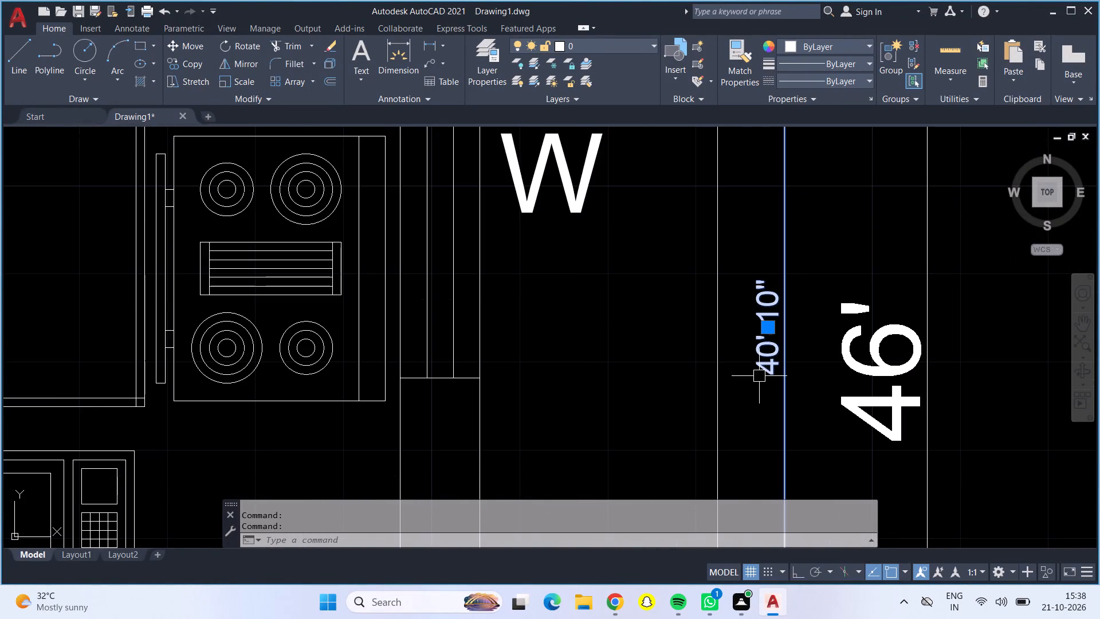
pyautogui.doubleClick(764, 368)
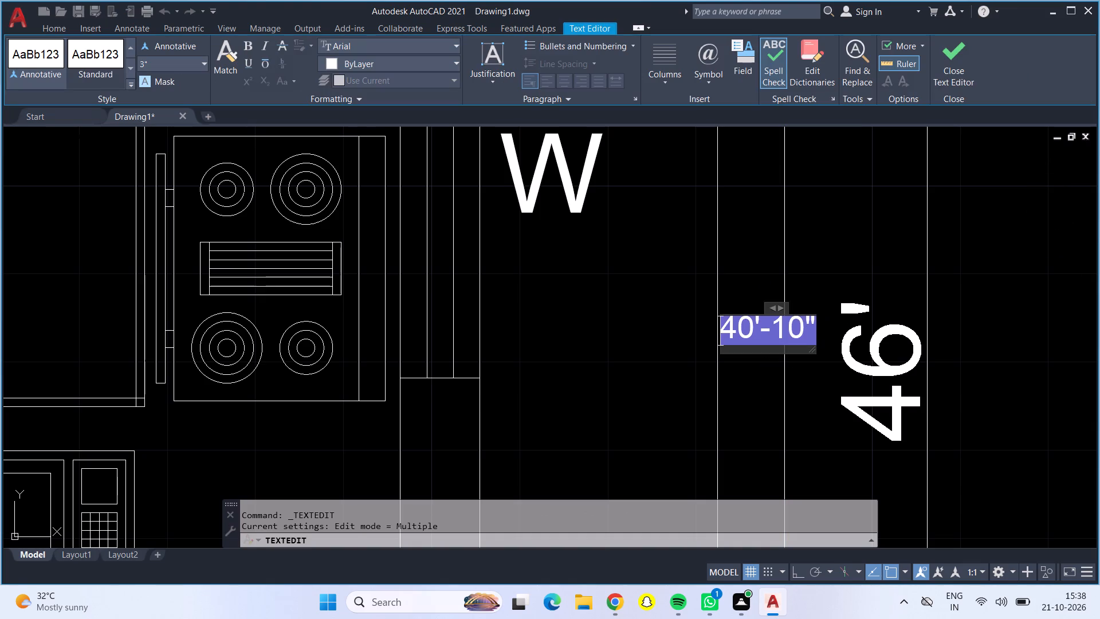
pyautogui.click(208, 65)
pyautogui.click(199, 76)
pyautogui.click(794, 333)
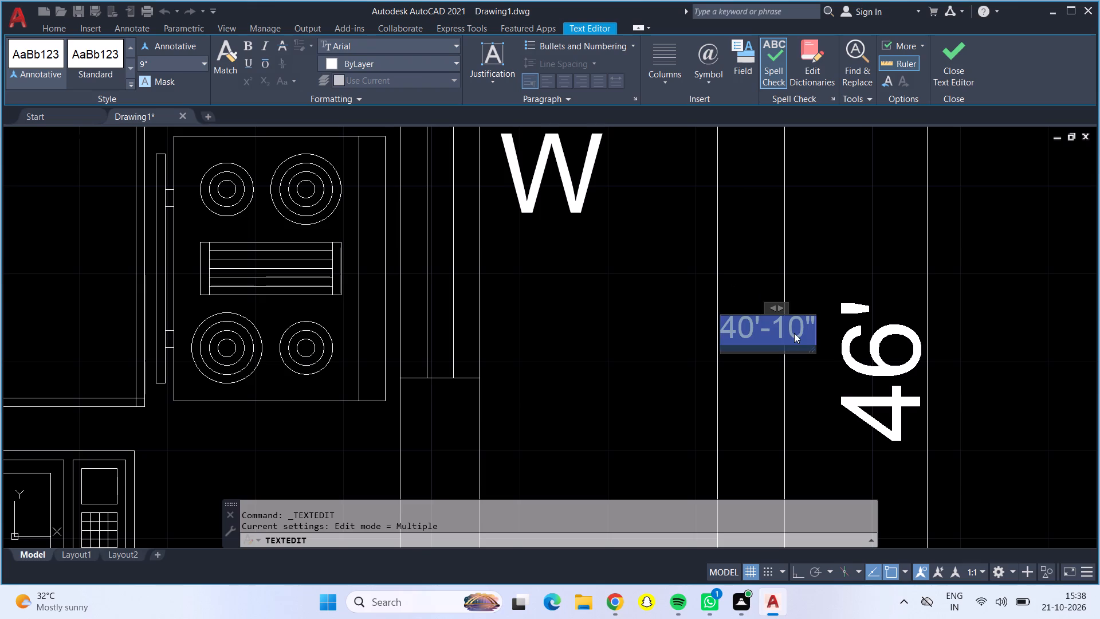
pyautogui.press('BackSpace')
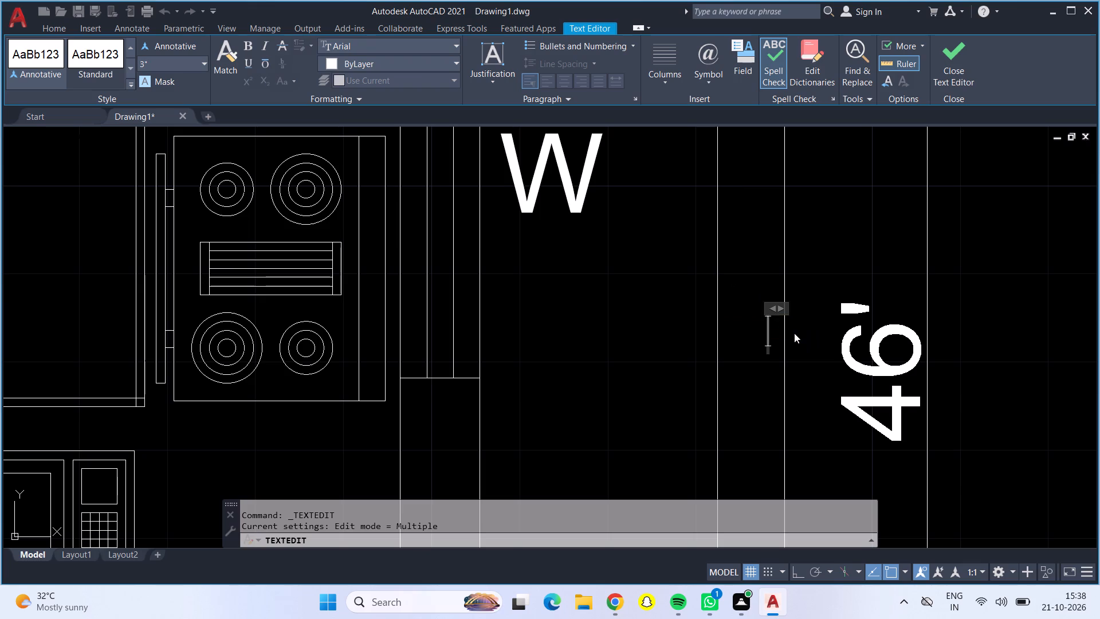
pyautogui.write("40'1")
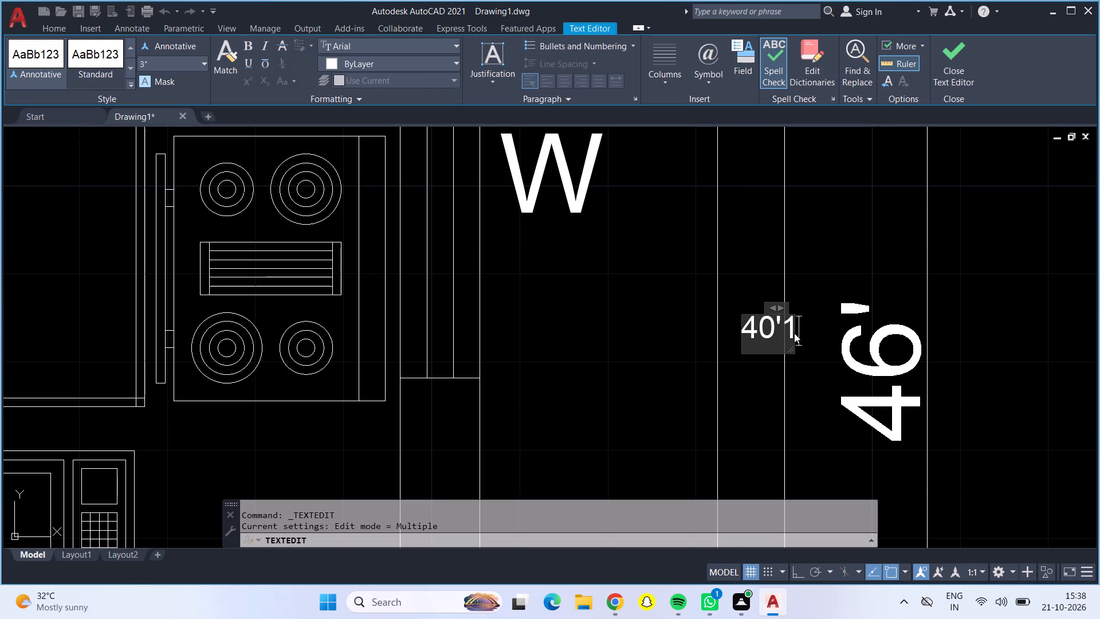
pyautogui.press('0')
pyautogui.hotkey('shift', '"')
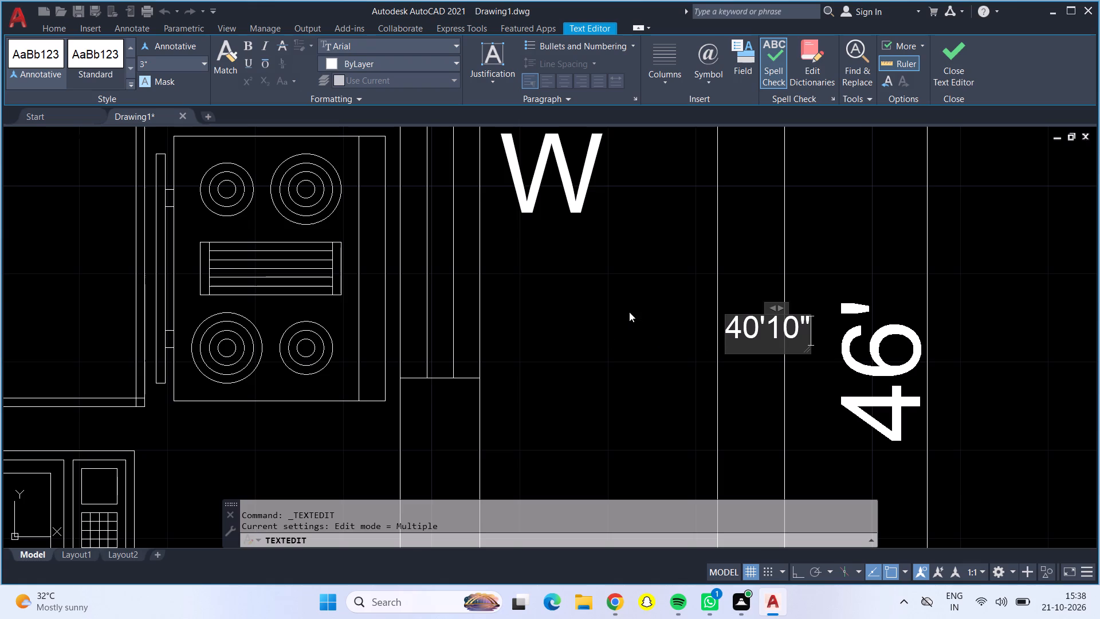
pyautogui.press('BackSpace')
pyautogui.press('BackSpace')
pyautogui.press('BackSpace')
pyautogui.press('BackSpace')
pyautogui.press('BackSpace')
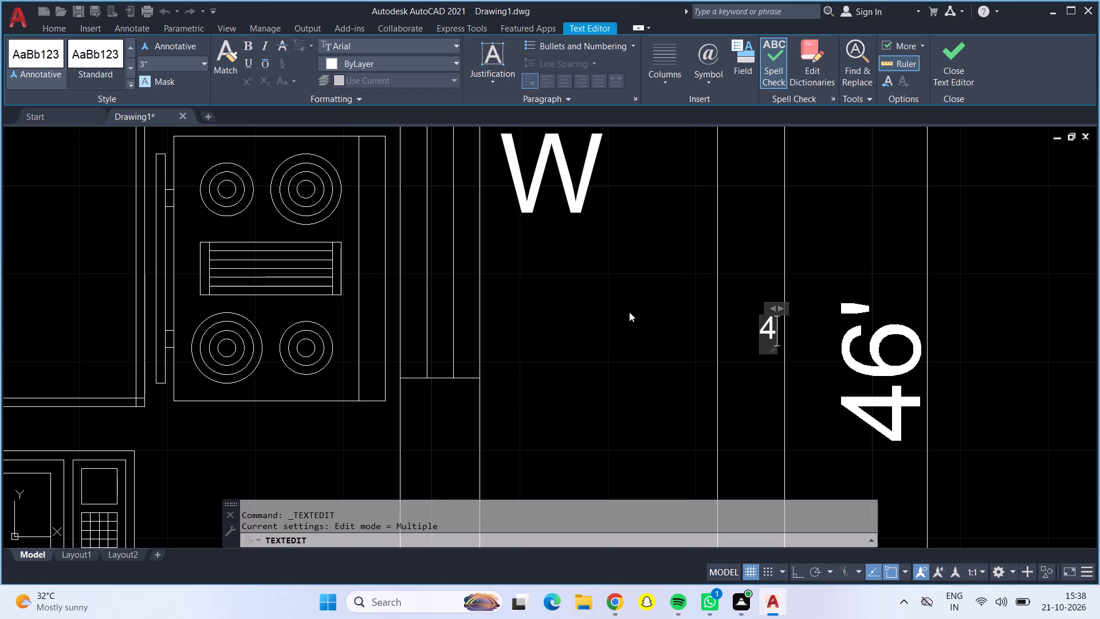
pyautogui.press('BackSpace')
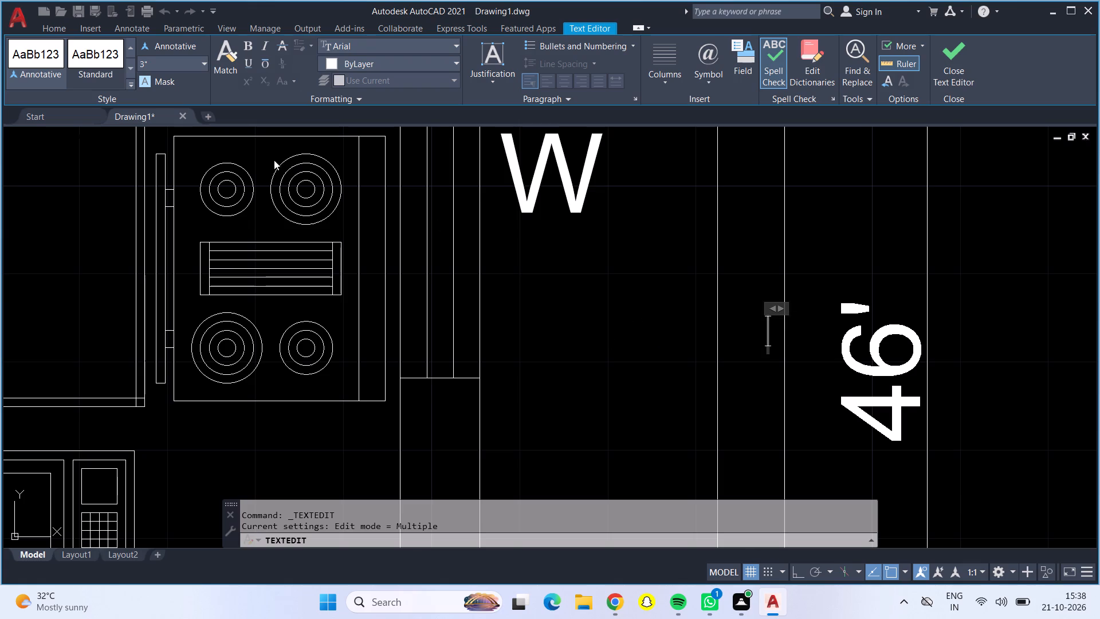
# Set the right wall's dimension text height to 9" and enter 40'10" as its text.
pyautogui.click(203, 68)
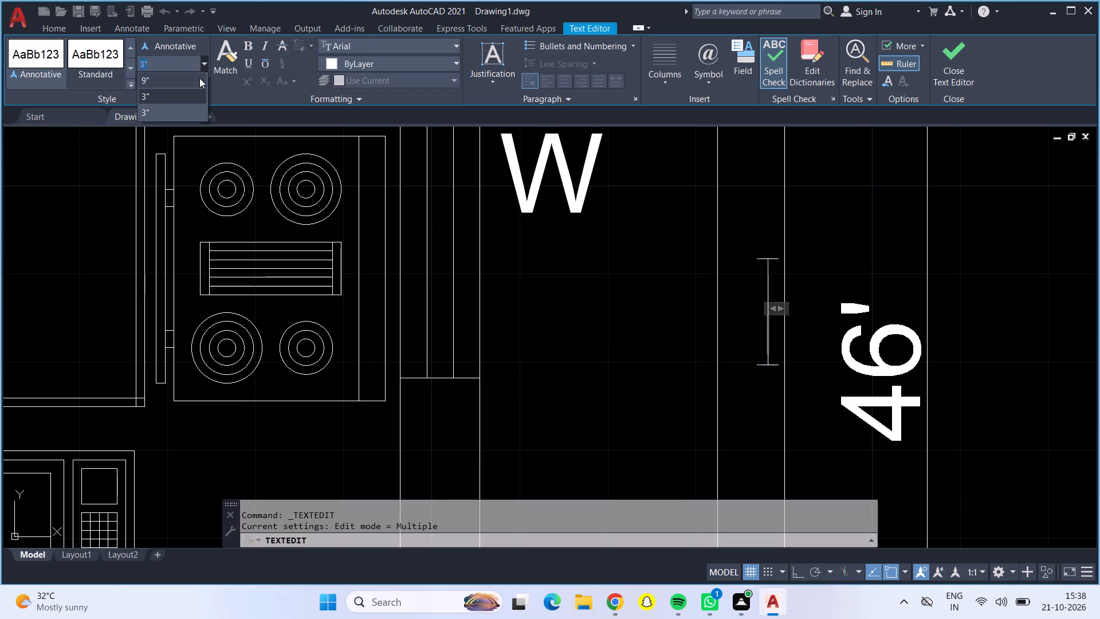
pyautogui.click(198, 78)
pyautogui.write('40\'10"')
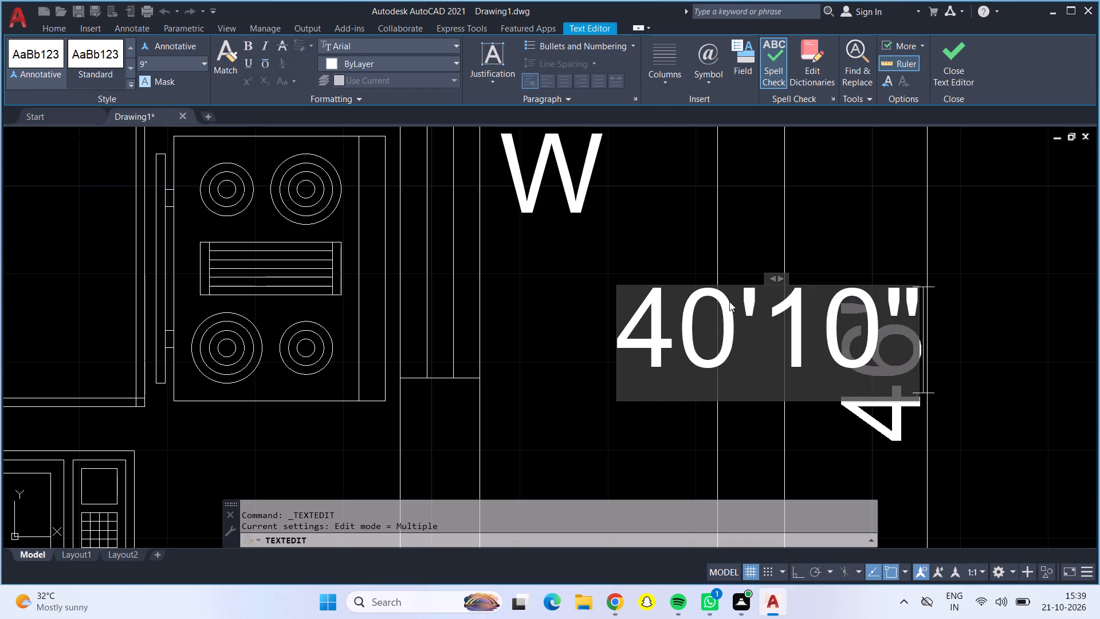
pyautogui.click(698, 225)
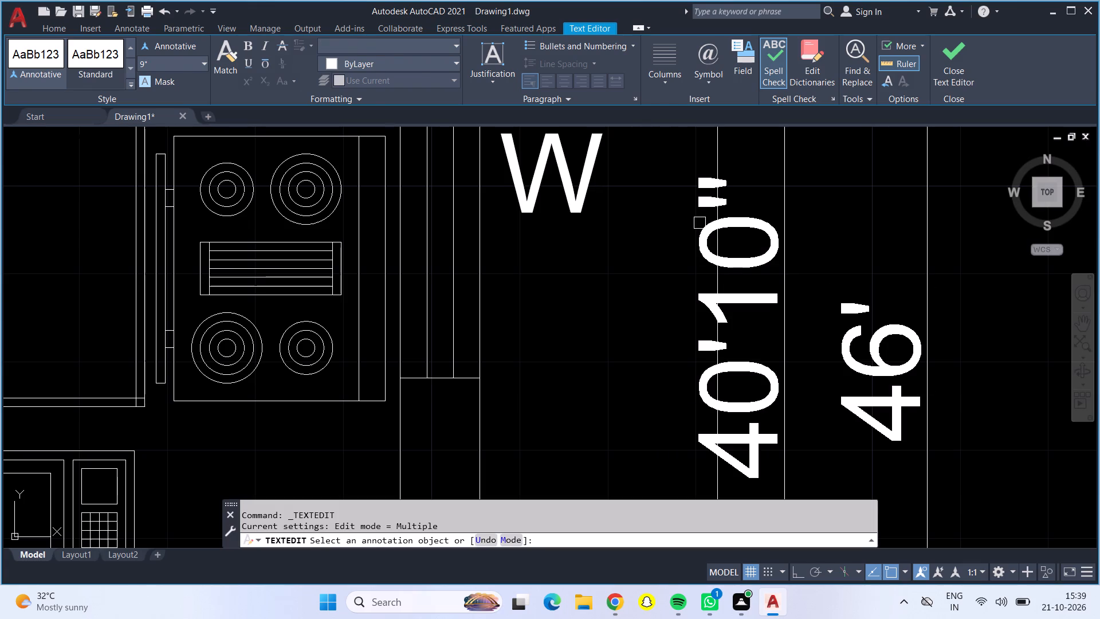
# Examine the size and placement of the right wall's dimension text beside the boundary dimension.
pyautogui.scroll(-3, 737, 250)
pyautogui.scroll(-1, 759, 296)
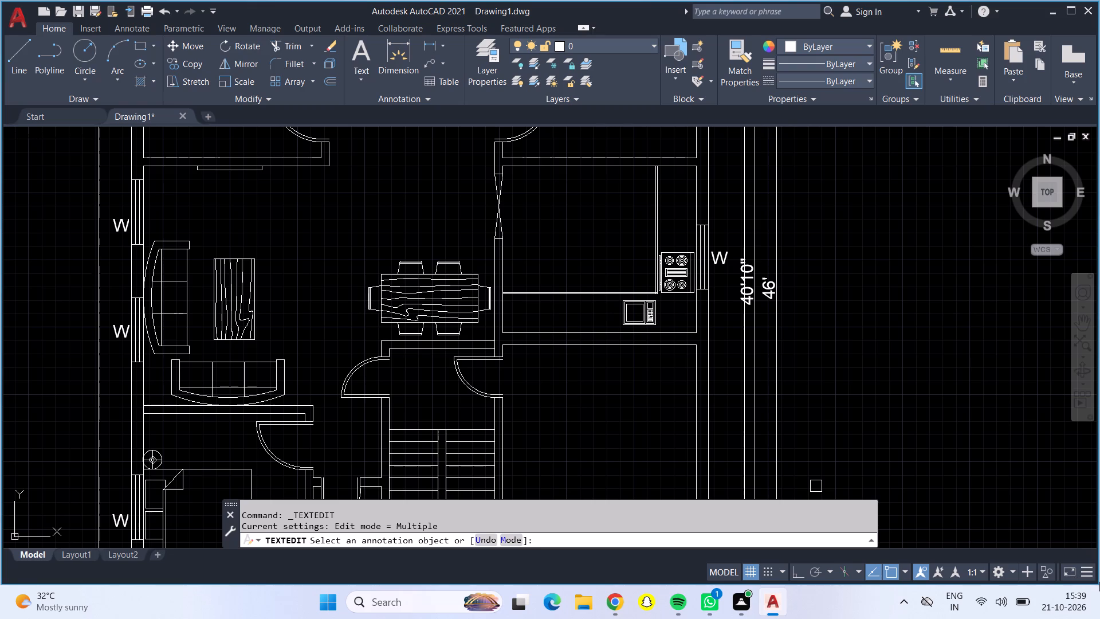
pyautogui.scroll(2, 728, 279)
pyautogui.scroll(1, 810, 306)
pyautogui.moveTo(764, 279); pyautogui.dragTo(701, 299, button='middle')
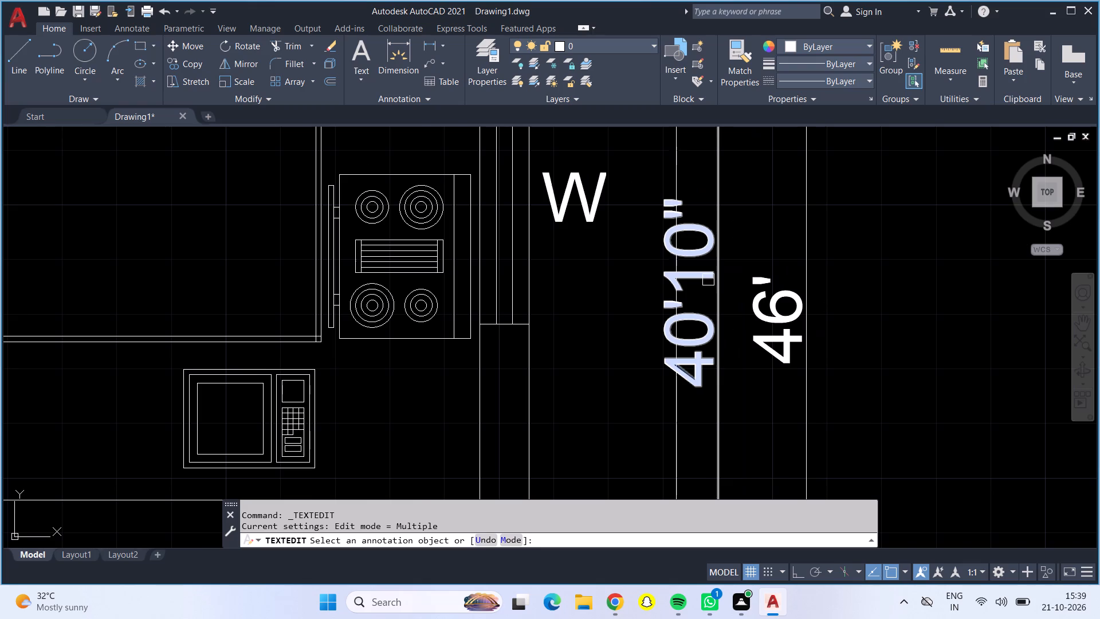
pyautogui.scroll(1, 708, 280)
pyautogui.scroll(-1, 704, 289)
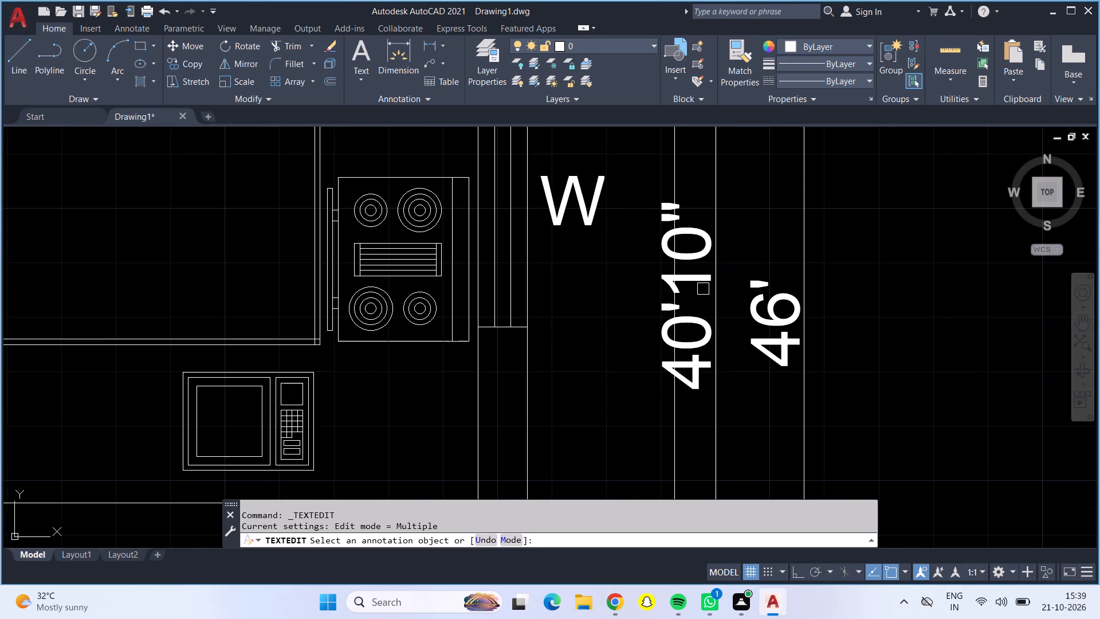
pyautogui.moveTo(703, 291); pyautogui.dragTo(650, 281, button='middle')
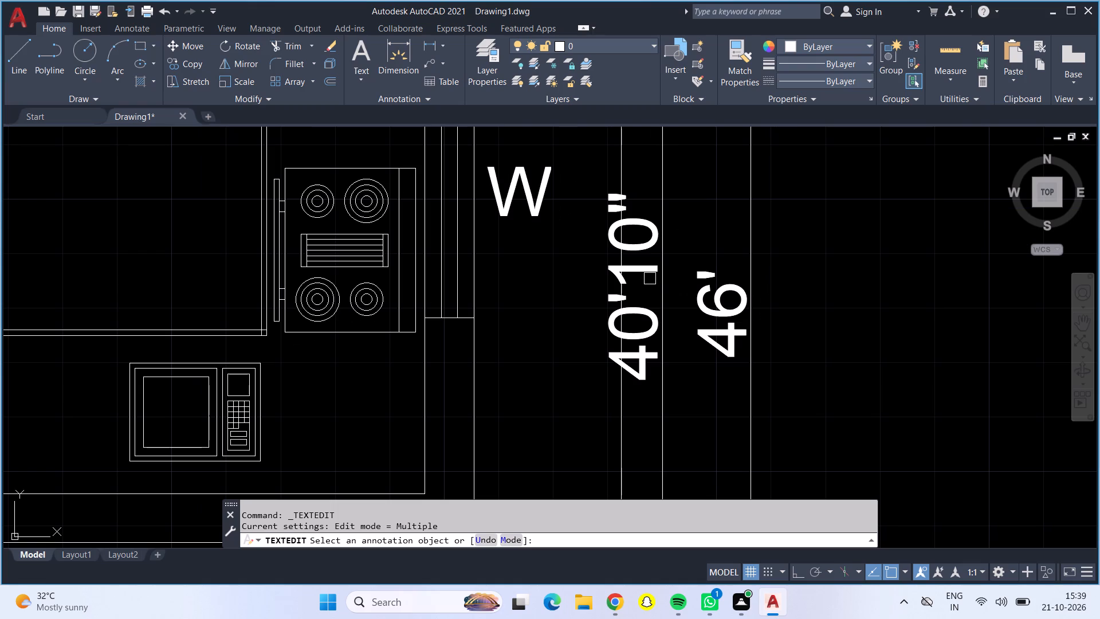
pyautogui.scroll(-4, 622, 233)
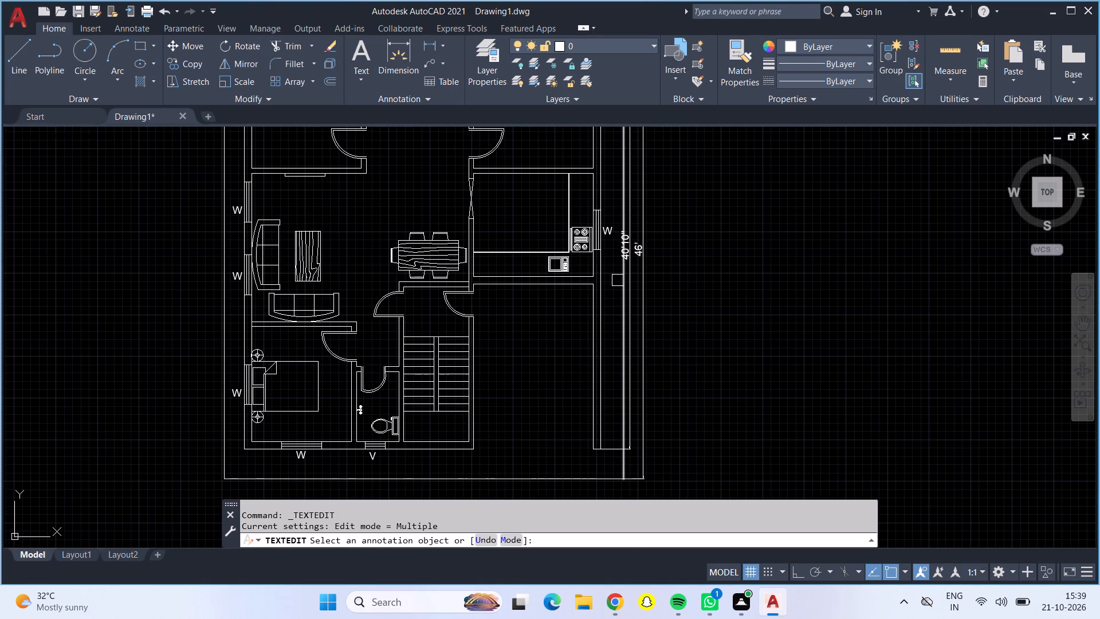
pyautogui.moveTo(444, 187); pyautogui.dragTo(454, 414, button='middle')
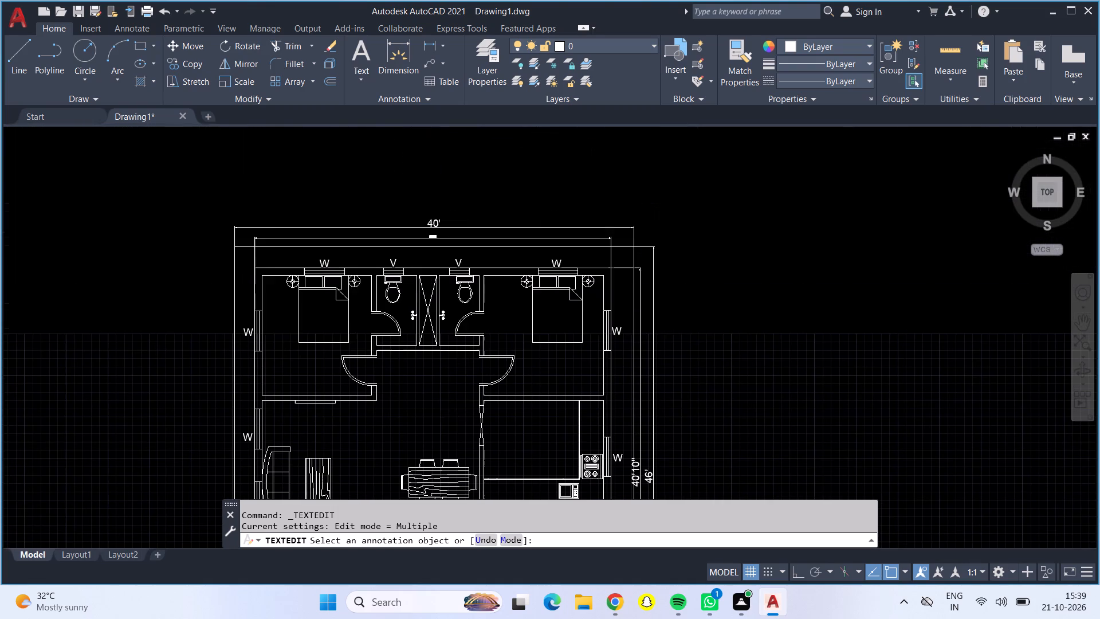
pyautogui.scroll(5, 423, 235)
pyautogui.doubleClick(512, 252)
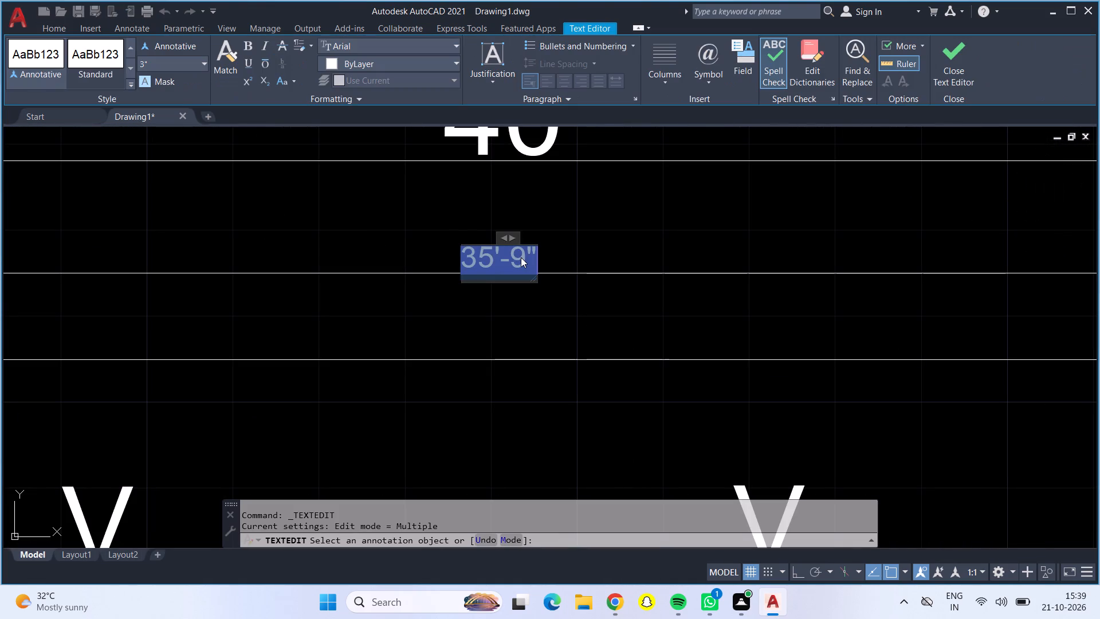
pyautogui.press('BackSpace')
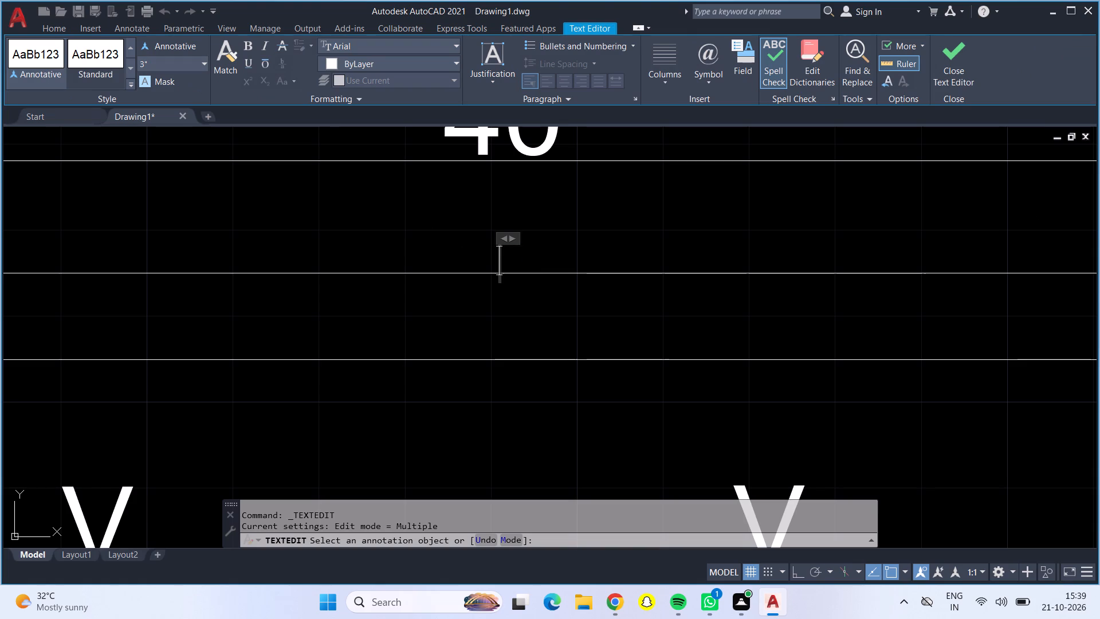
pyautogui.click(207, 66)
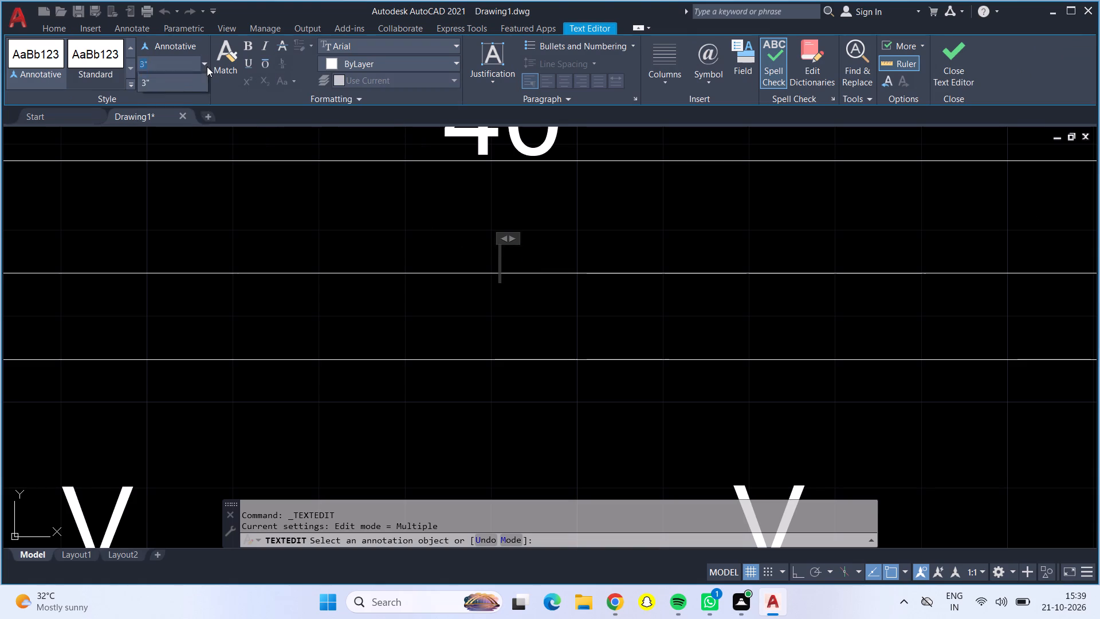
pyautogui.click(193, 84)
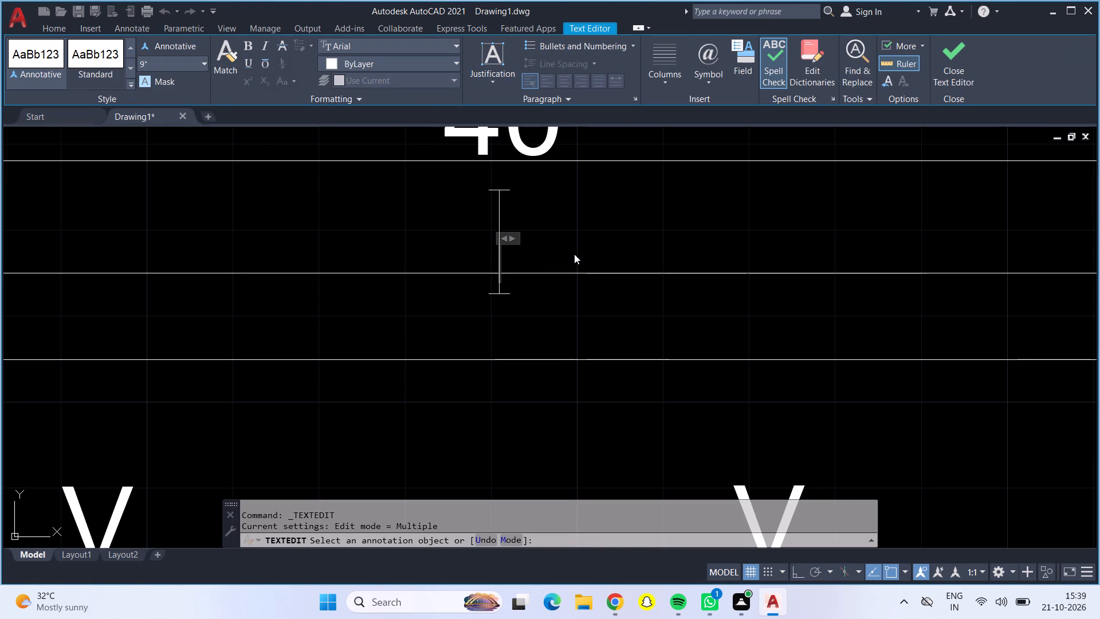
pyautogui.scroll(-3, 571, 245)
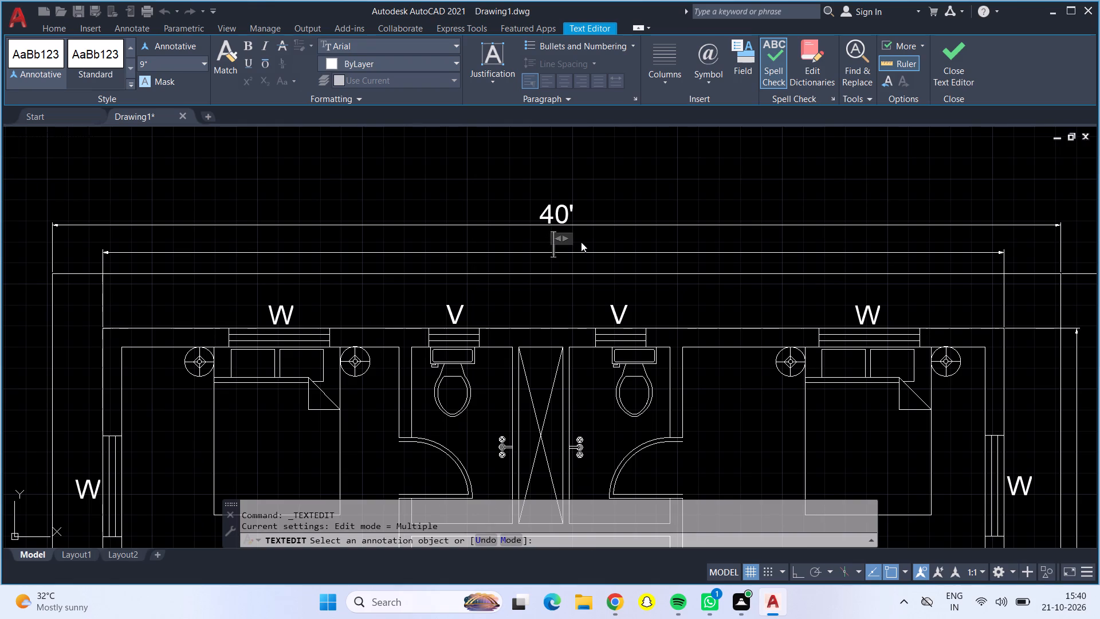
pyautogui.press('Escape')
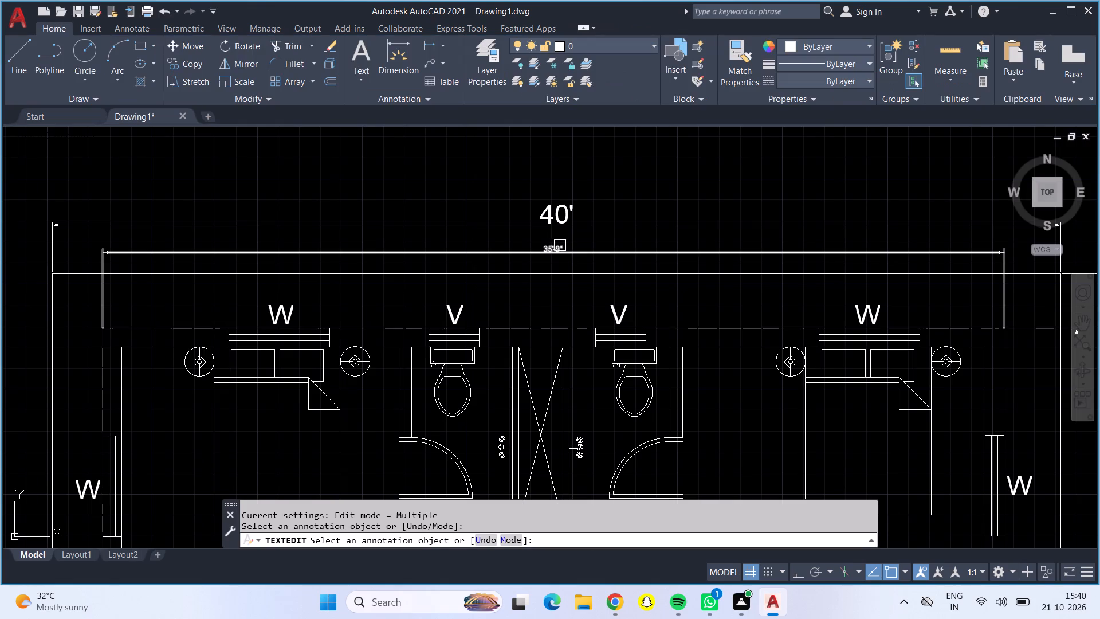
# Replace the dimension text of the house's top outer wall with 35'9" at a text height of 9".
pyautogui.scroll(3, 556, 247)
pyautogui.doubleClick(556, 247)
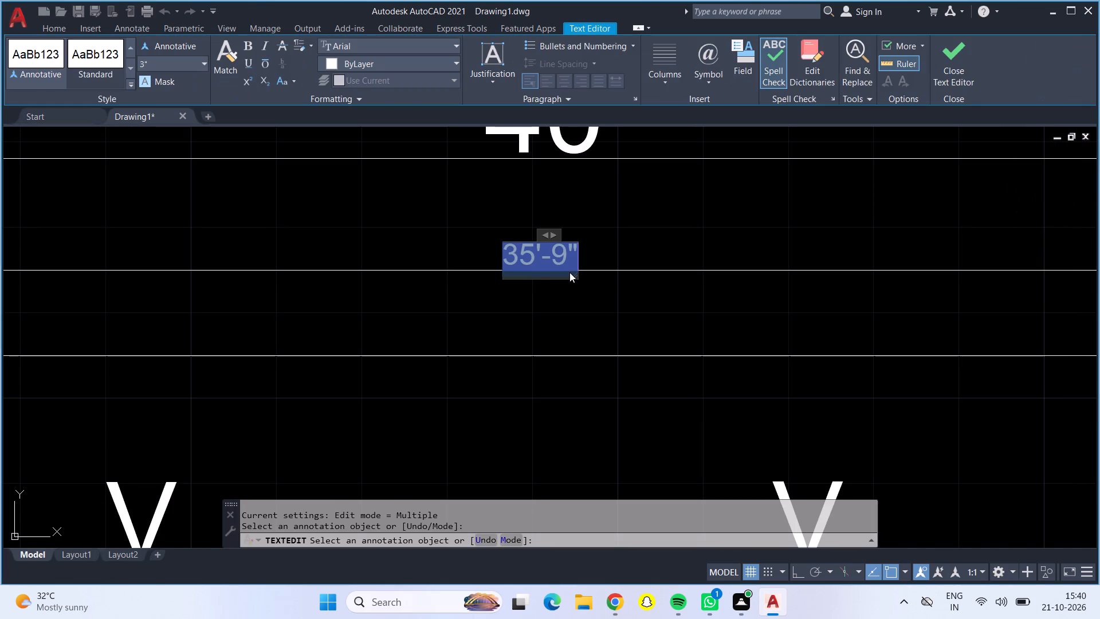
pyautogui.press('BackSpace')
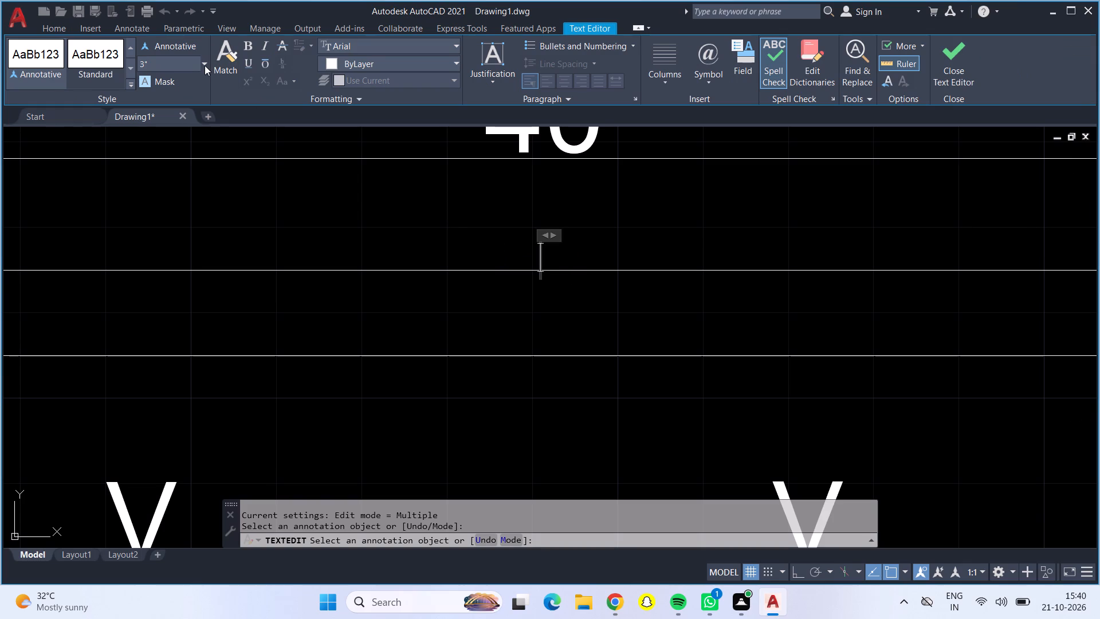
pyautogui.click(205, 65)
pyautogui.click(201, 80)
pyautogui.write('35\'9"')
pyautogui.click(340, 174)
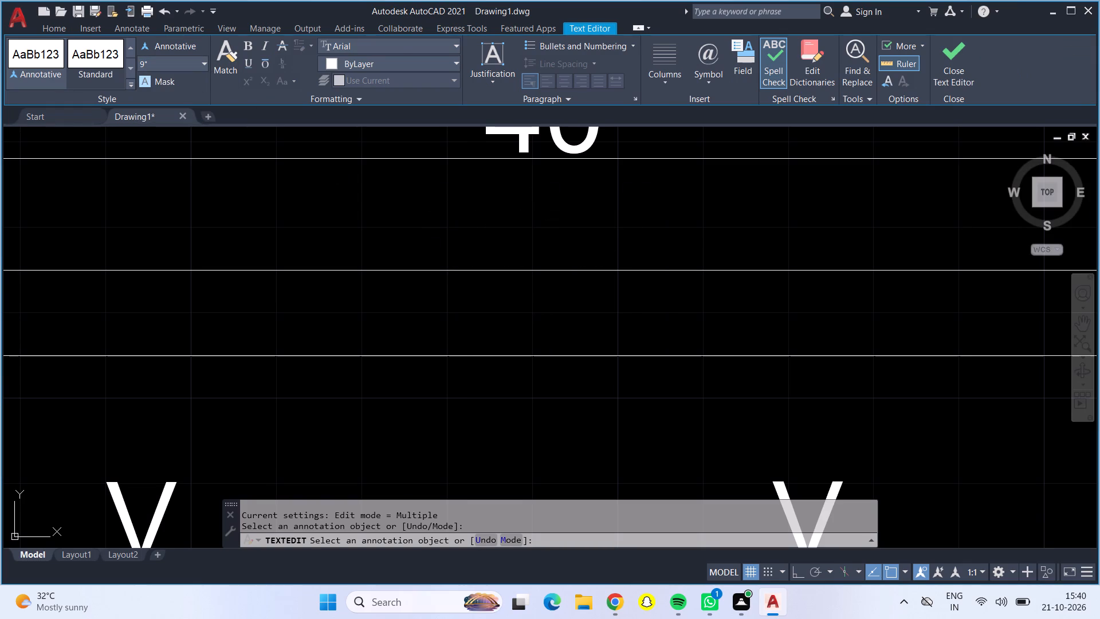
# Examine the top and right side dimensions and the rooms across the floor plan.
pyautogui.scroll(-3, 481, 258)
pyautogui.scroll(-2, 526, 284)
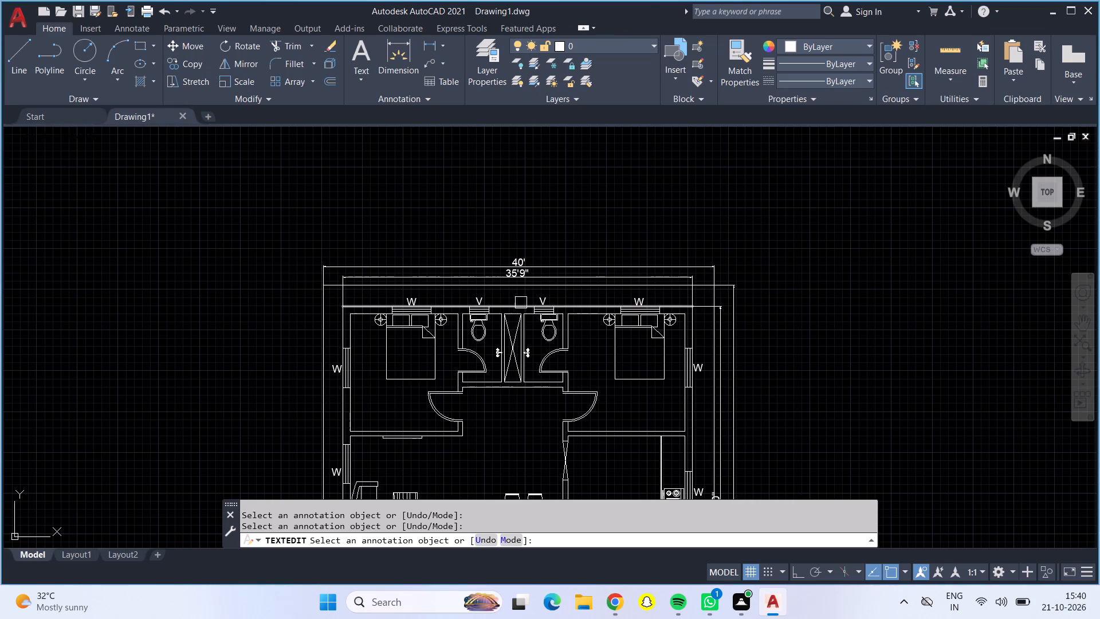
pyautogui.moveTo(515, 295); pyautogui.dragTo(505, 283, button='middle')
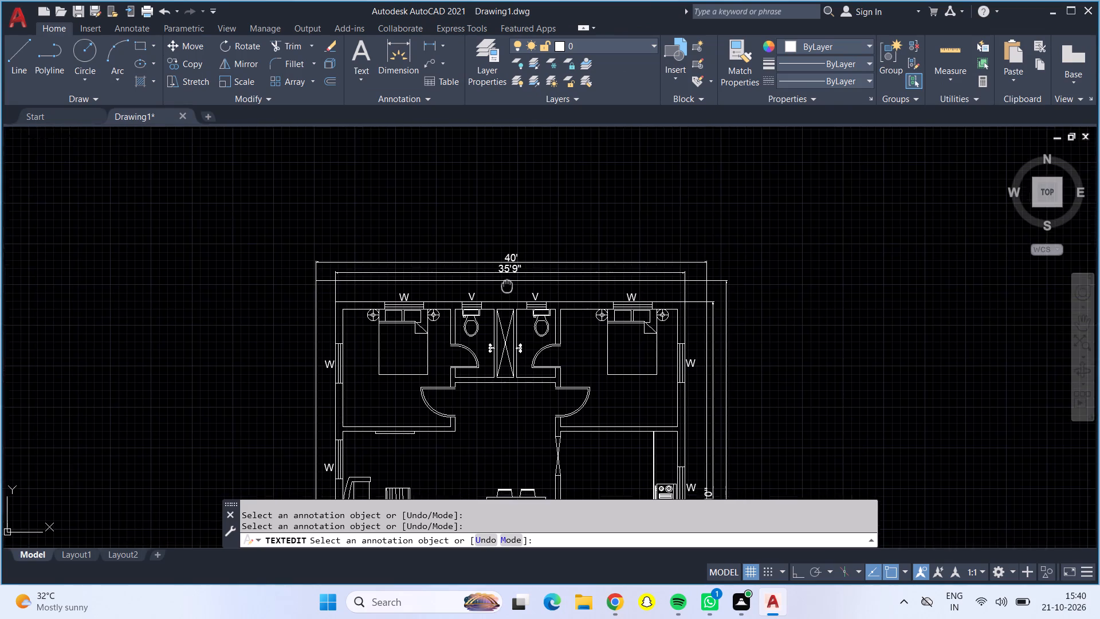
pyautogui.moveTo(505, 283); pyautogui.dragTo(498, 196, button='middle')
pyautogui.scroll(1, 477, 318)
pyautogui.middleClick(478, 320)
pyautogui.middleClick(479, 320)
pyautogui.scroll(-1, 479, 320)
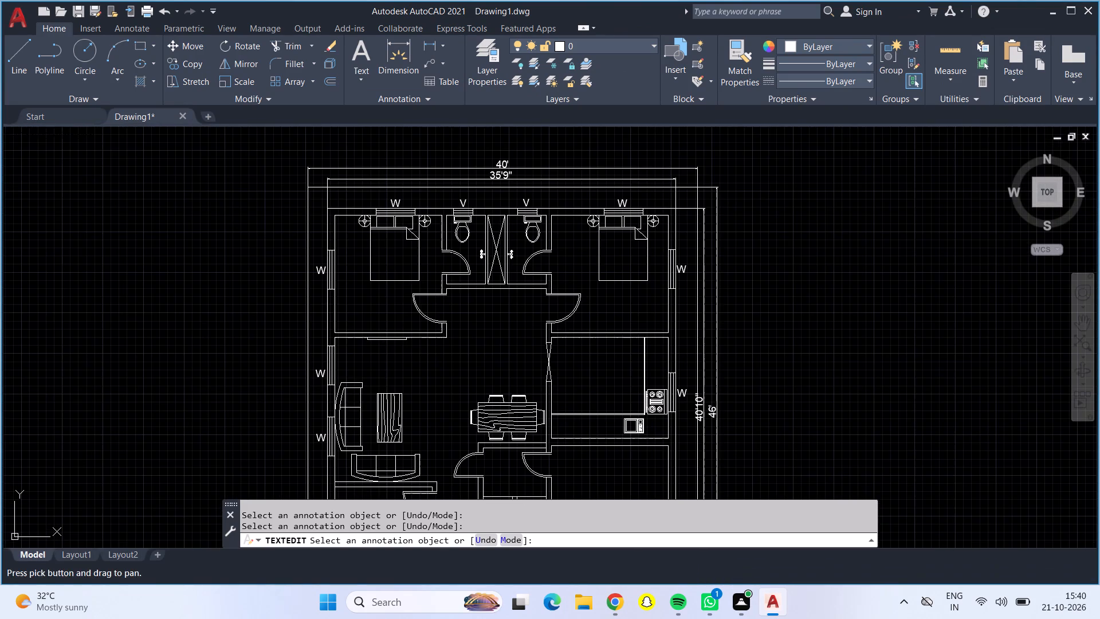
pyautogui.middleClick(479, 320)
pyautogui.moveTo(479, 320); pyautogui.dragTo(474, 234, button='middle')
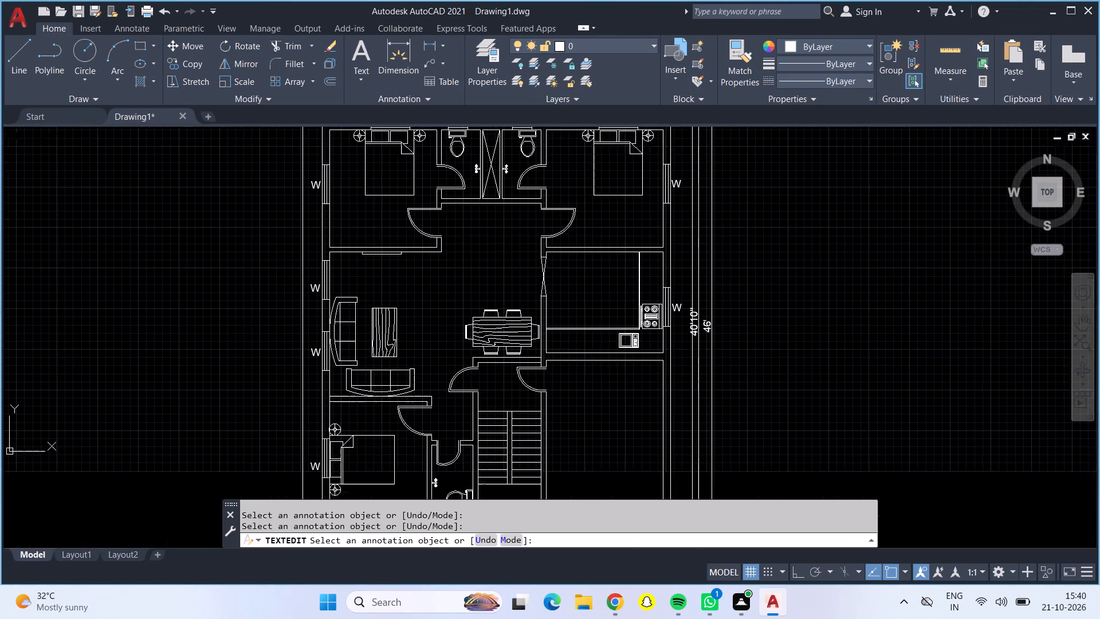
# Insert the imperial Vehicles block in the empty parking area beside the staircase.
pyautogui.moveTo(474, 234); pyautogui.dragTo(474, 147, button='middle')
pyautogui.moveTo(582, 338); pyautogui.dragTo(525, 323, button='middle')
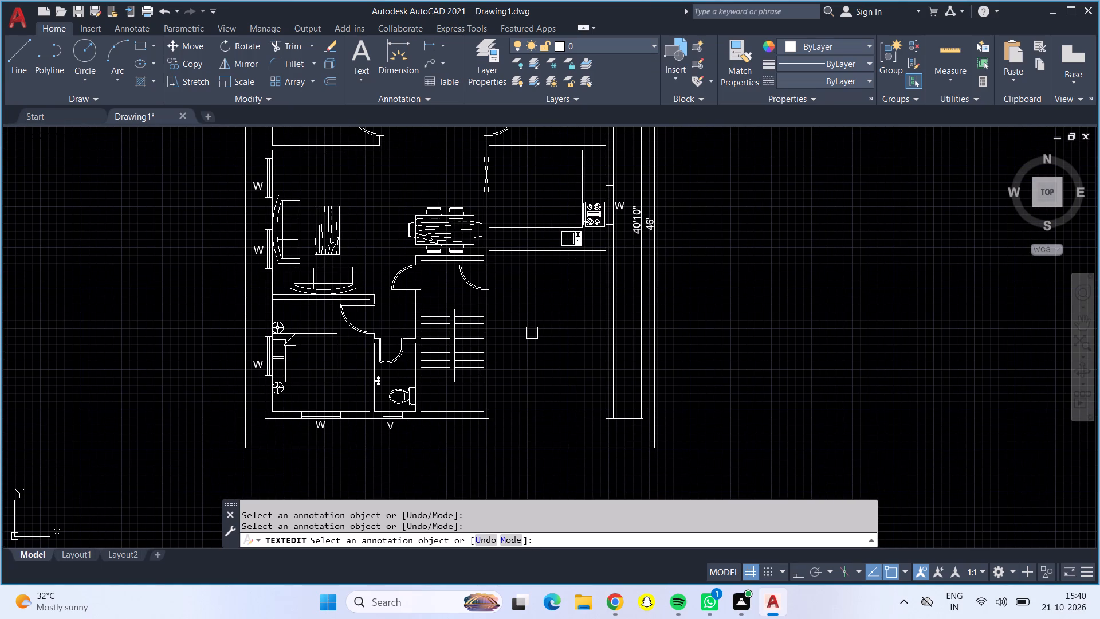
pyautogui.press('Escape')
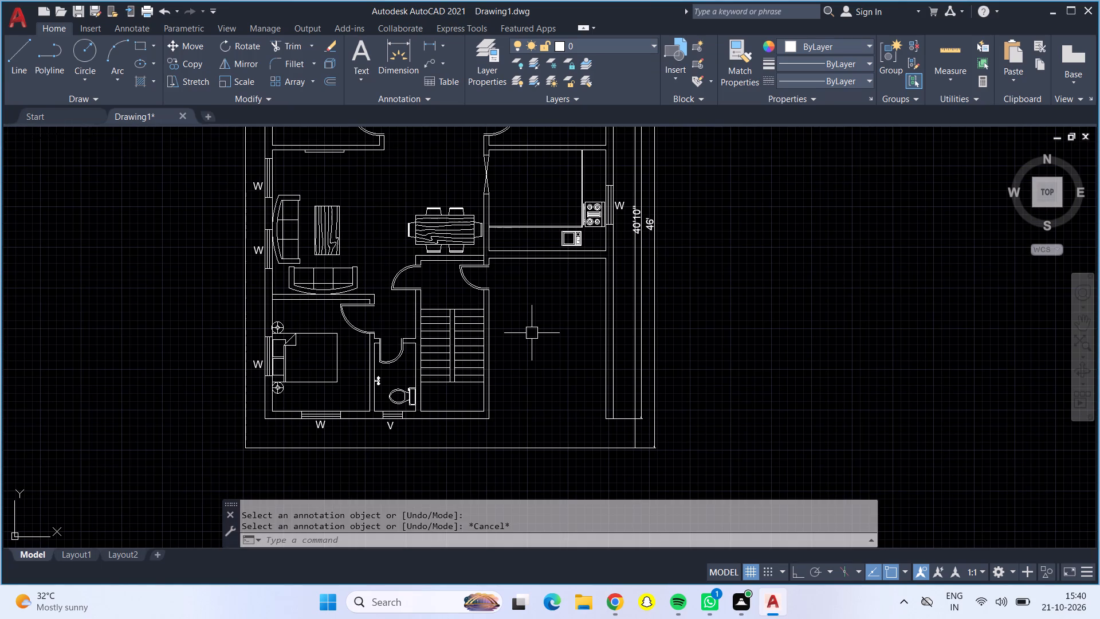
pyautogui.hotkey('ctrl', '3')
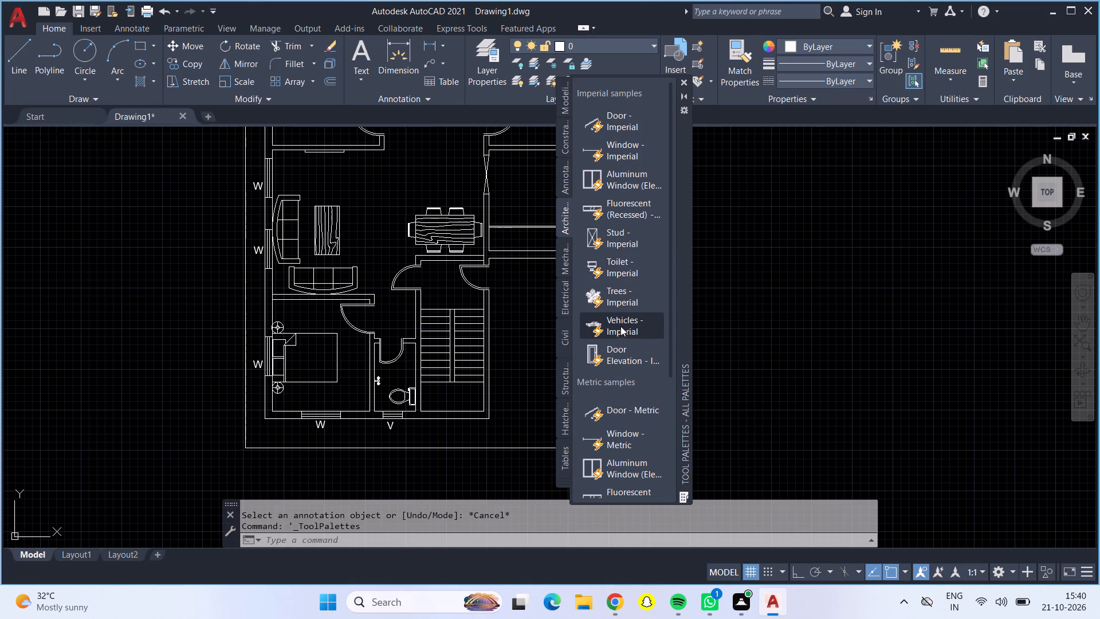
pyautogui.moveTo(620, 327); pyautogui.dragTo(781, 303)
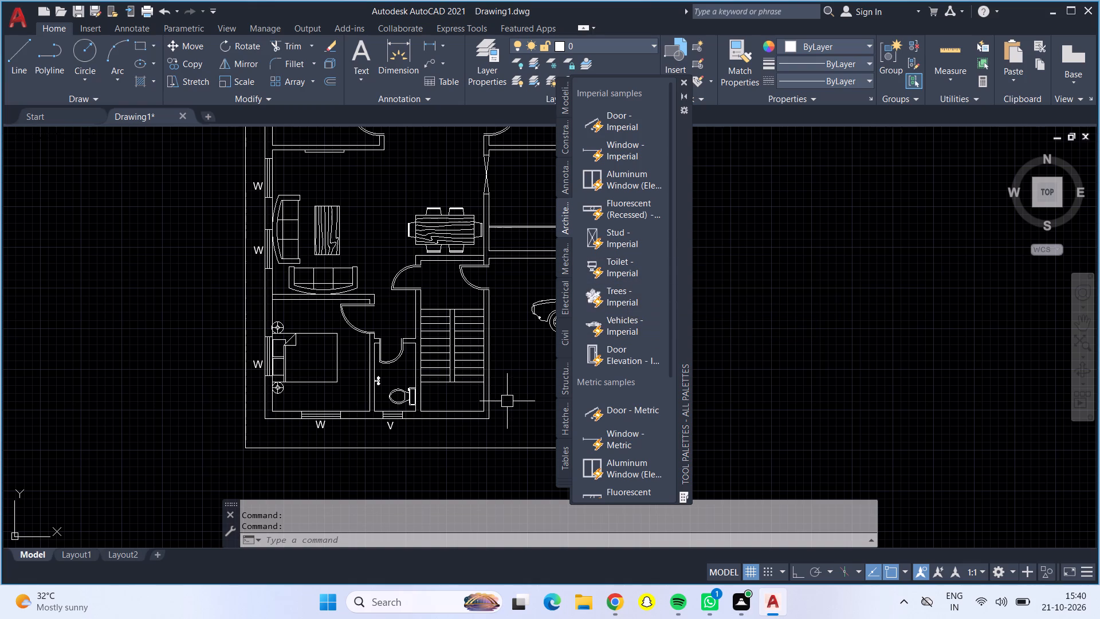
pyautogui.click(683, 80)
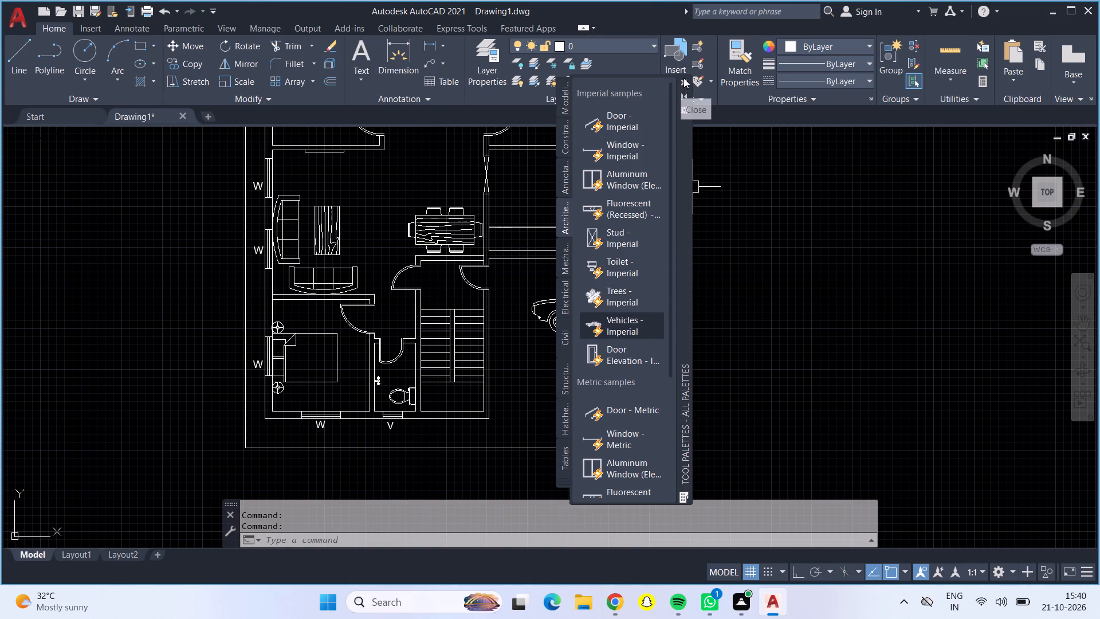
# Switch the inserted vehicle block to the Sports Car (Top) view.
pyautogui.click(677, 318)
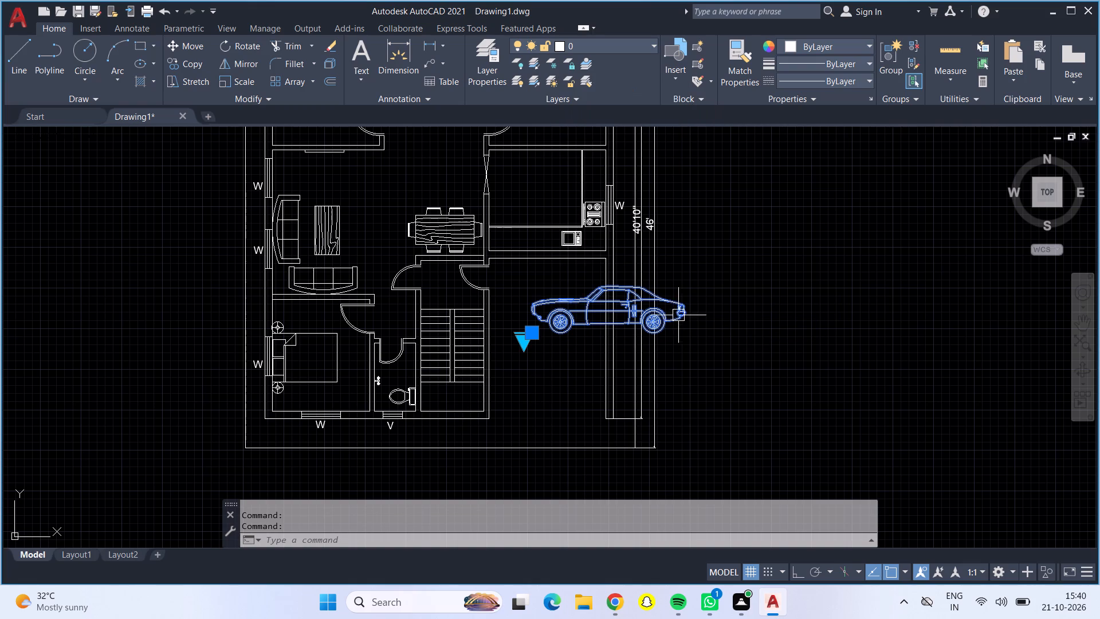
pyautogui.click(528, 346)
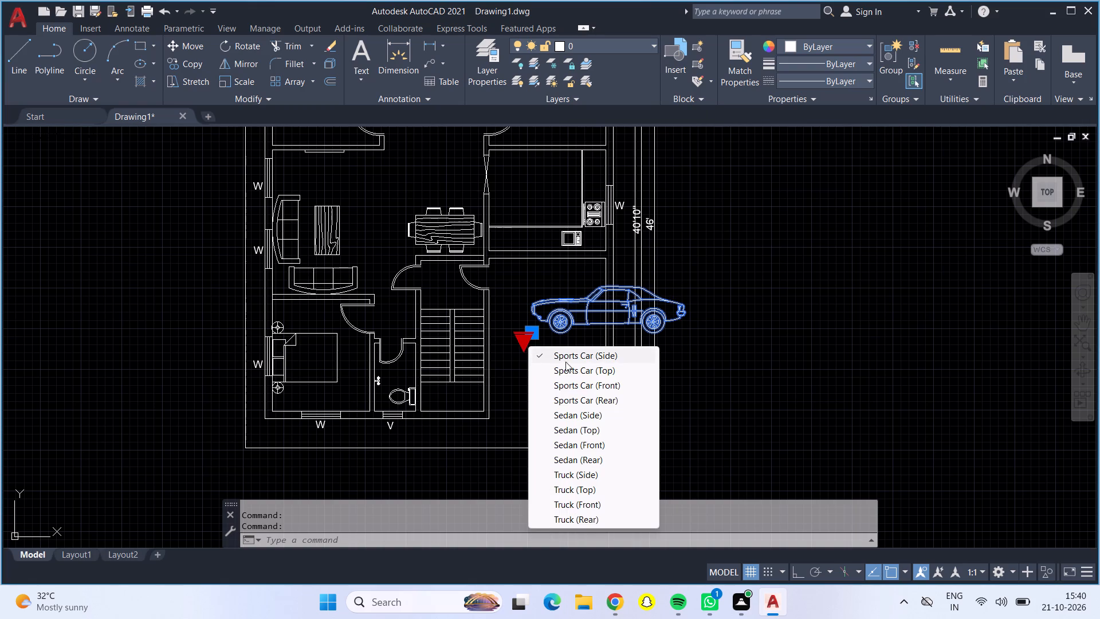
pyautogui.click(570, 373)
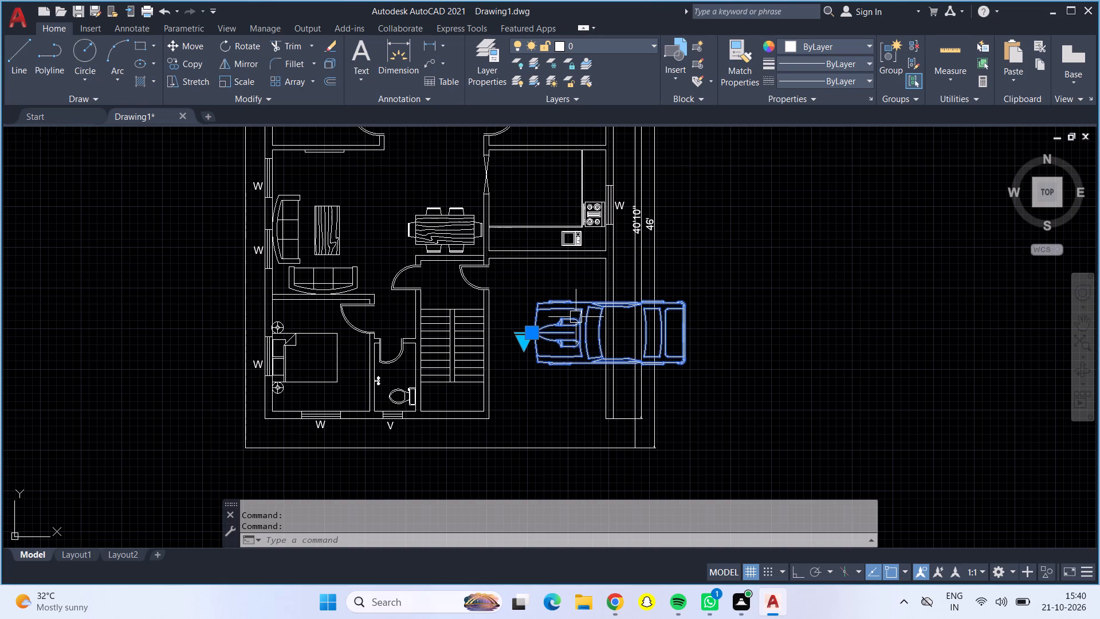
pyautogui.press('Return')
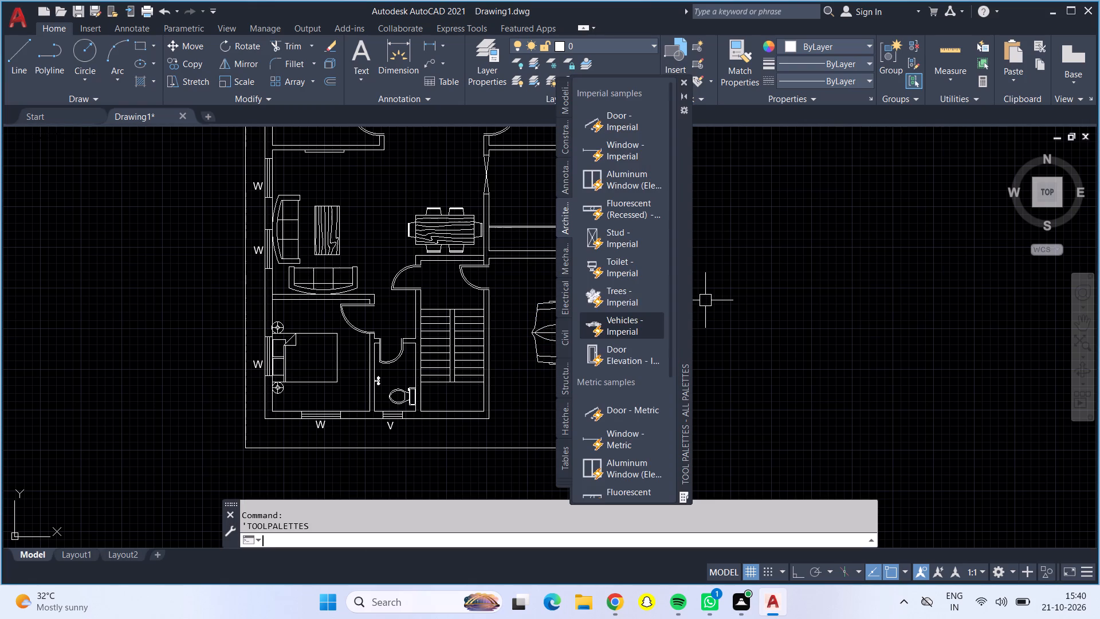
pyautogui.press('Escape')
pyautogui.press('Escape')
pyautogui.click(684, 78)
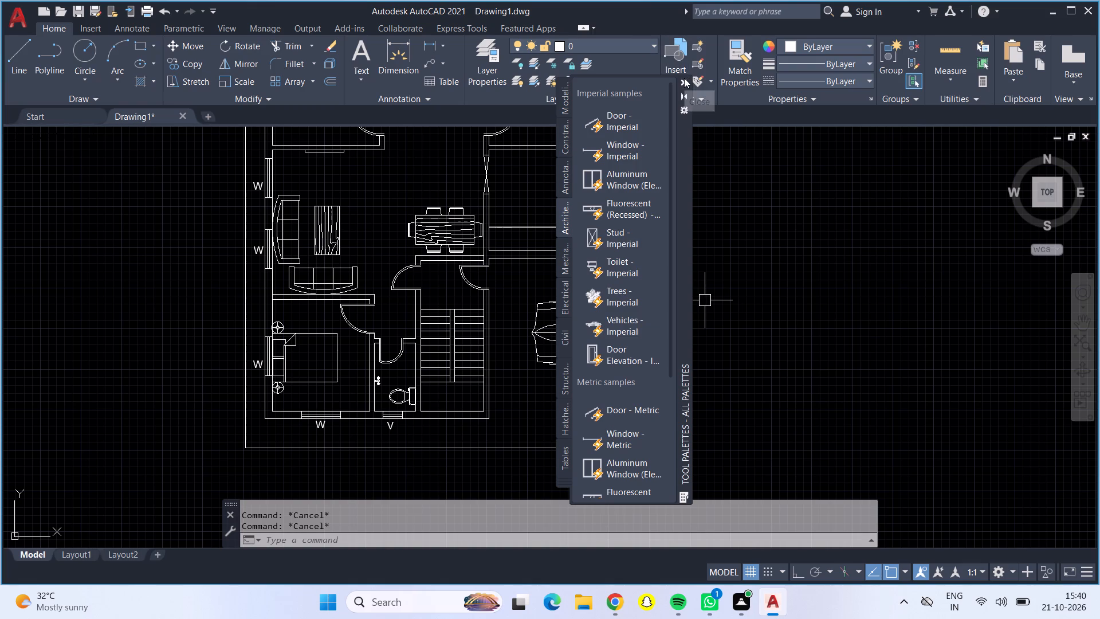
# Rotate the car 90° clockwise about its lower rear corner so its nose points toward the top of the plan.
pyautogui.click(674, 303)
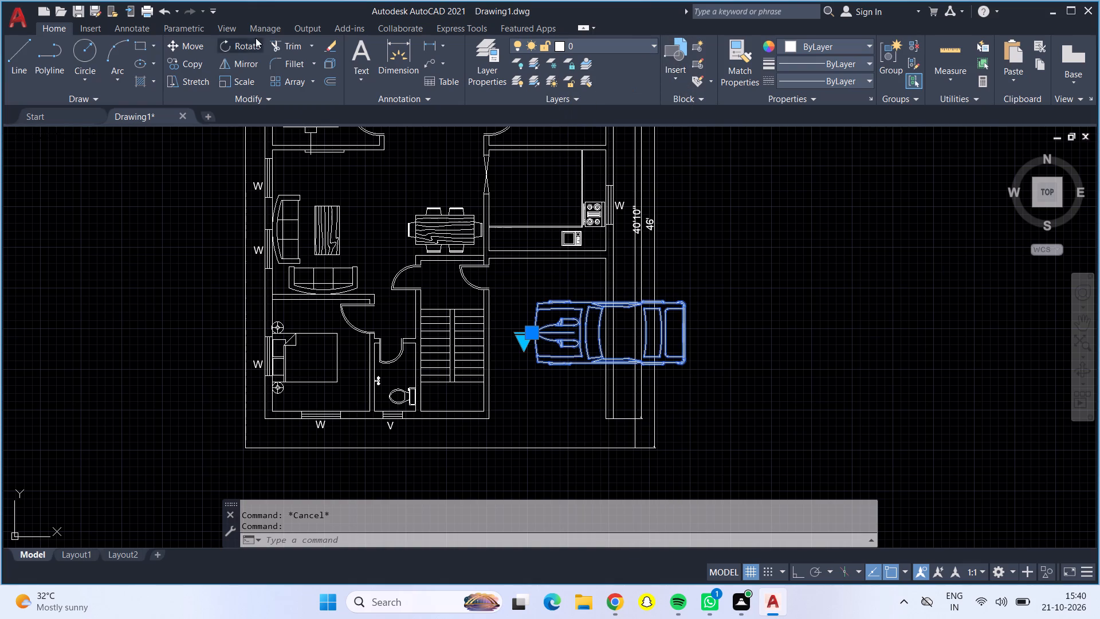
pyautogui.click(253, 46)
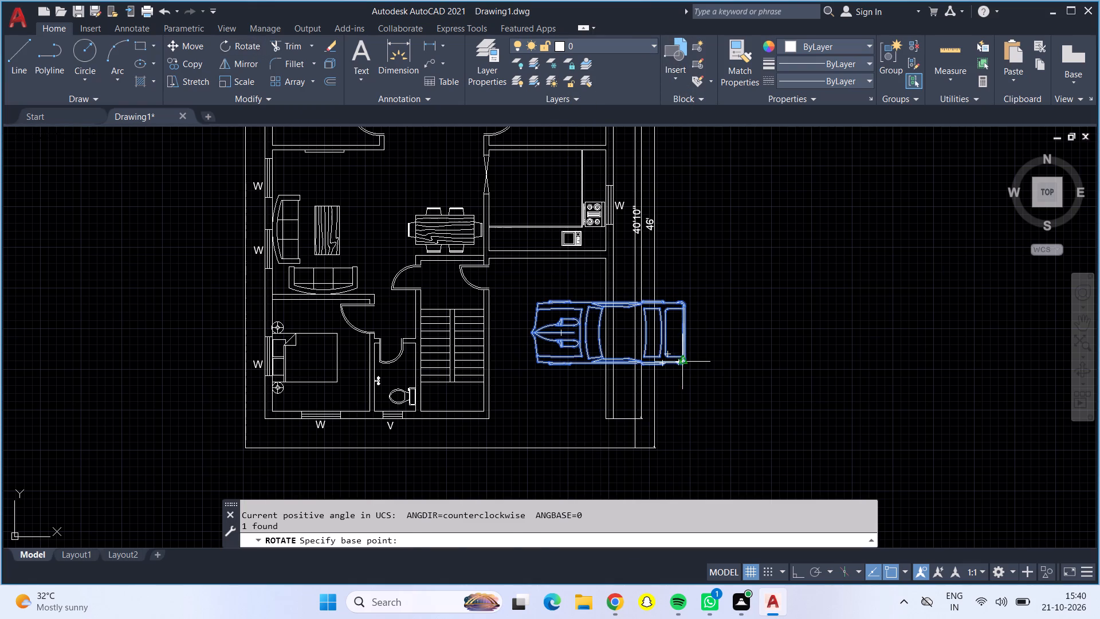
pyautogui.click(686, 363)
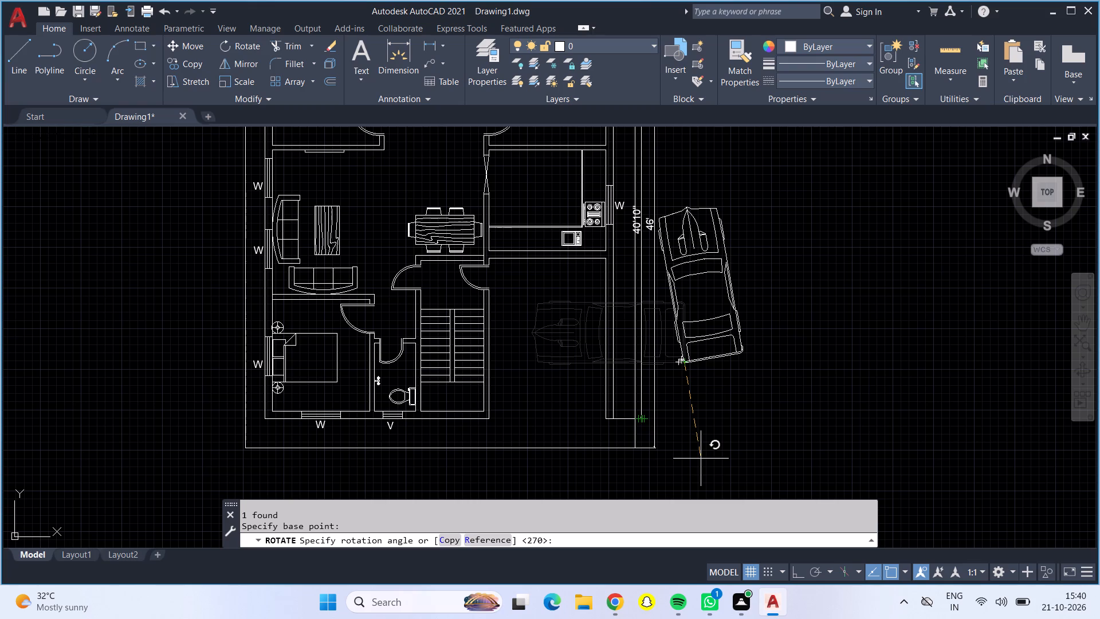
pyautogui.press('F8')
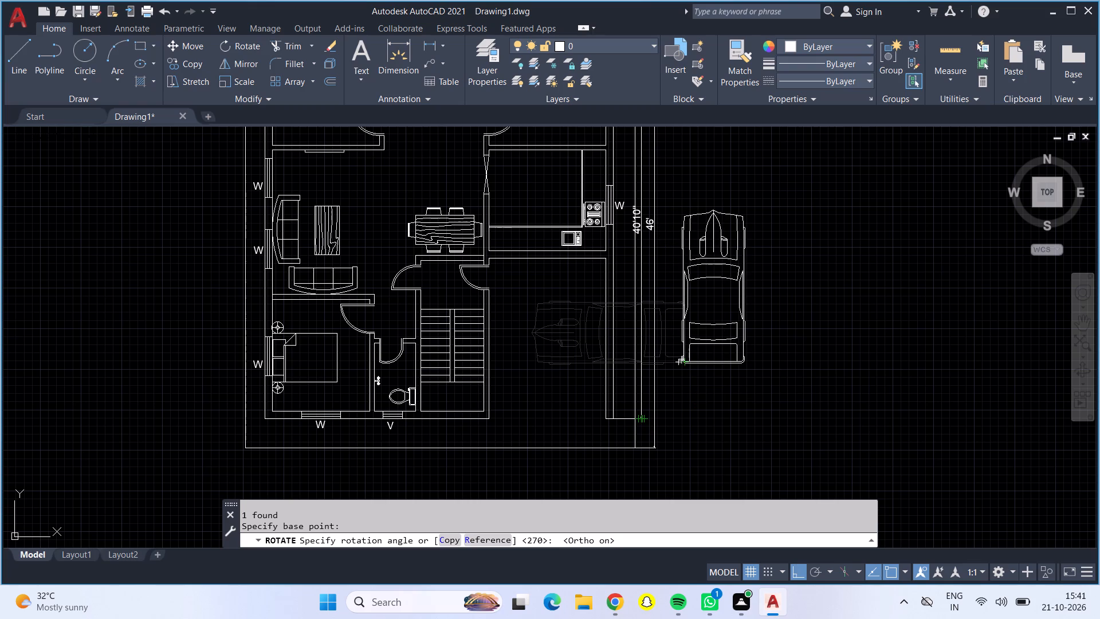
pyautogui.click(737, 437)
# Move the rotated car into the parking bay between the staircase and the right outer wall, below the kitchen.
pyautogui.click(720, 331)
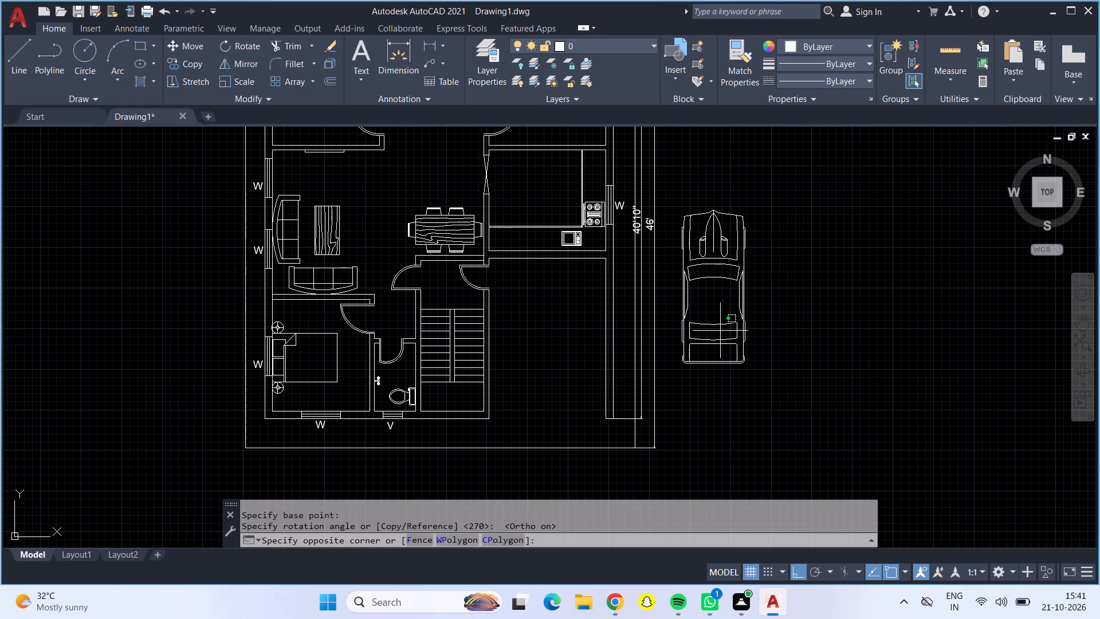
pyautogui.click(719, 378)
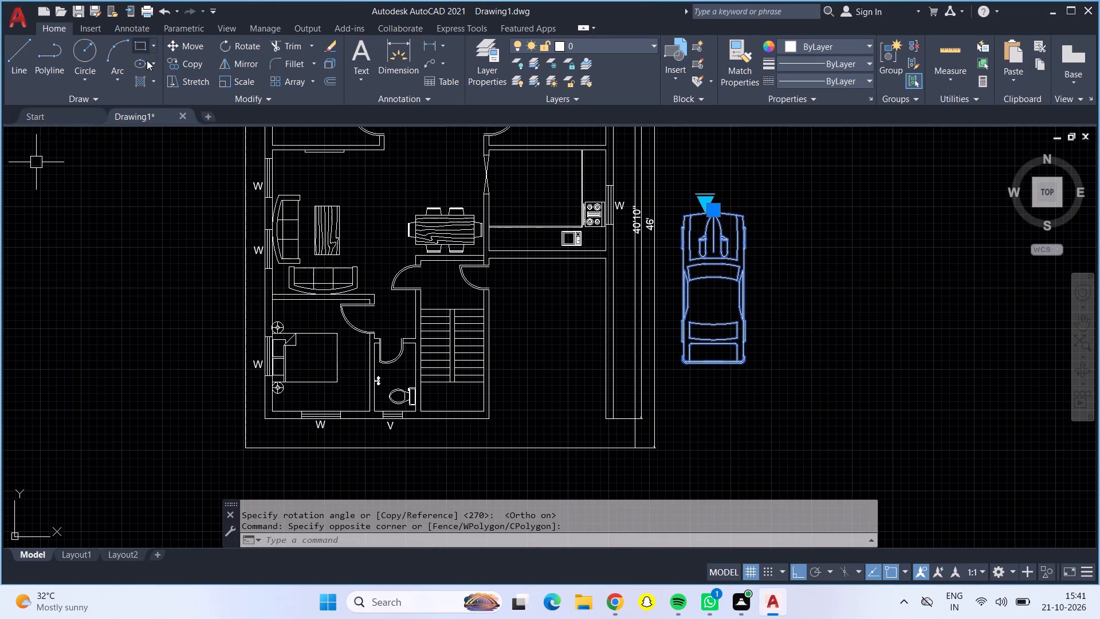
pyautogui.click(184, 41)
pyautogui.click(723, 281)
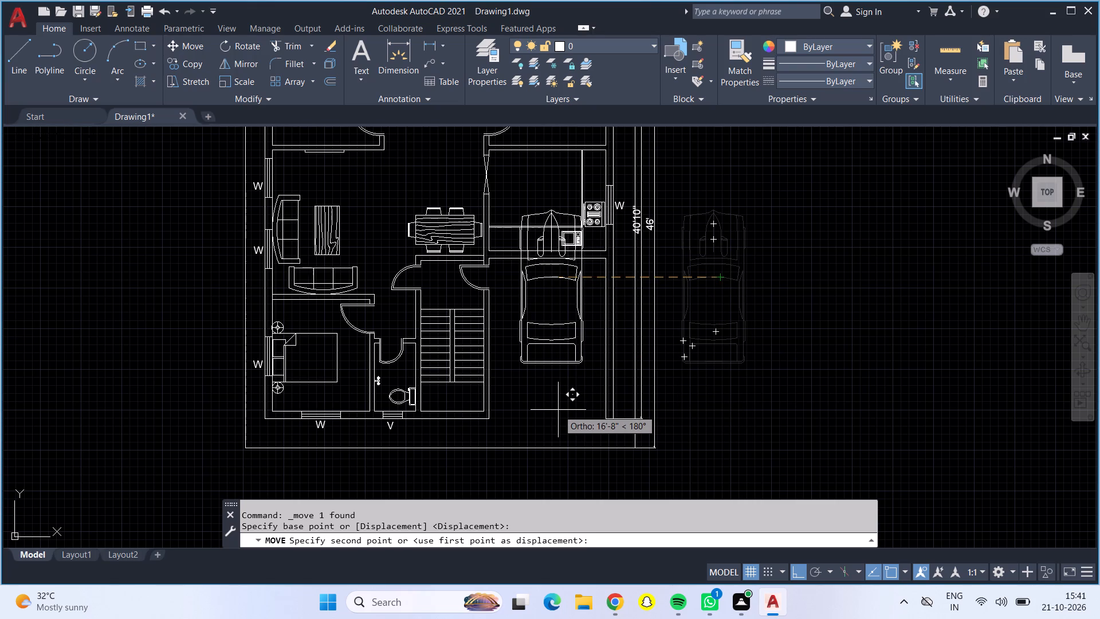
pyautogui.press('F8')
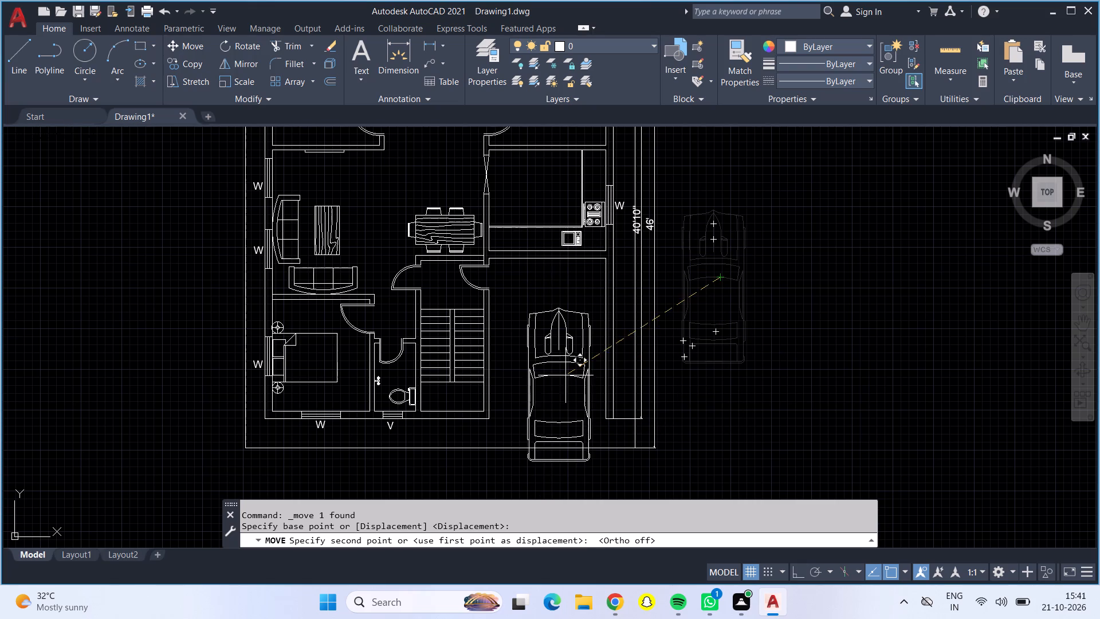
pyautogui.click(566, 341)
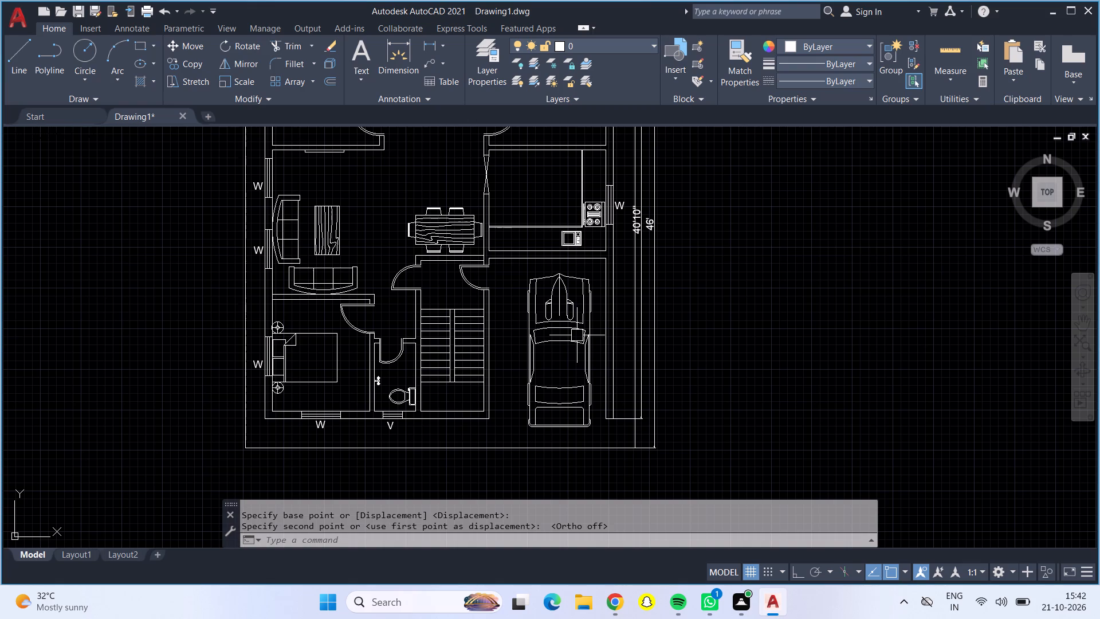
# Examine the whole floor plan with the parked car, and the staircase area up close.
pyautogui.moveTo(366, 249); pyautogui.dragTo(389, 335, button='middle')
pyautogui.moveTo(405, 261); pyautogui.dragTo(405, 260, button='middle')
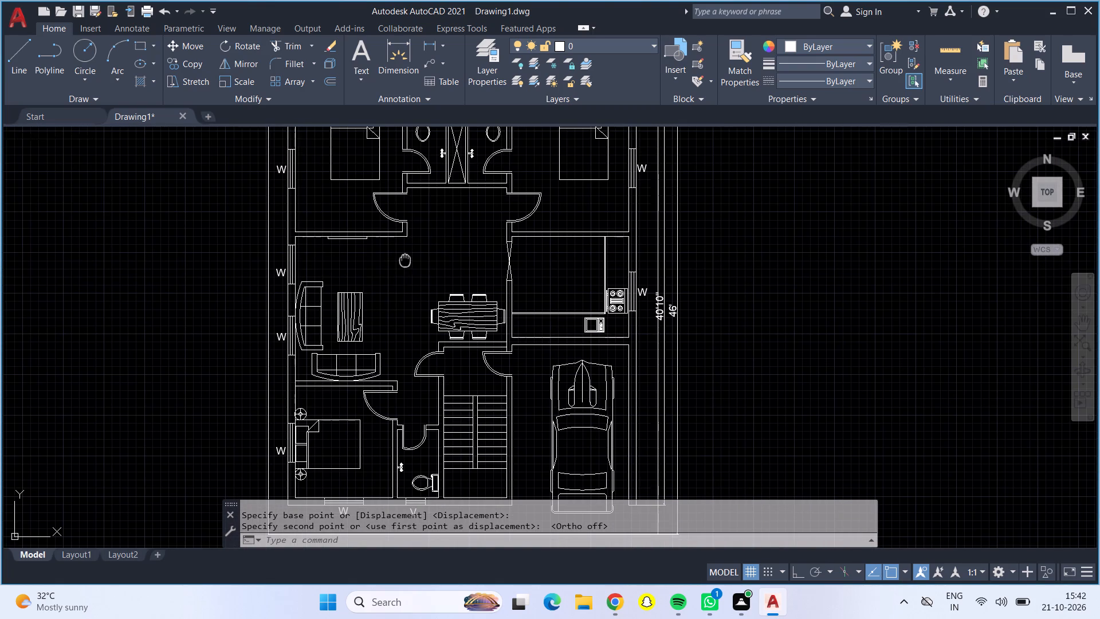
pyautogui.moveTo(405, 260); pyautogui.dragTo(419, 352, button='middle')
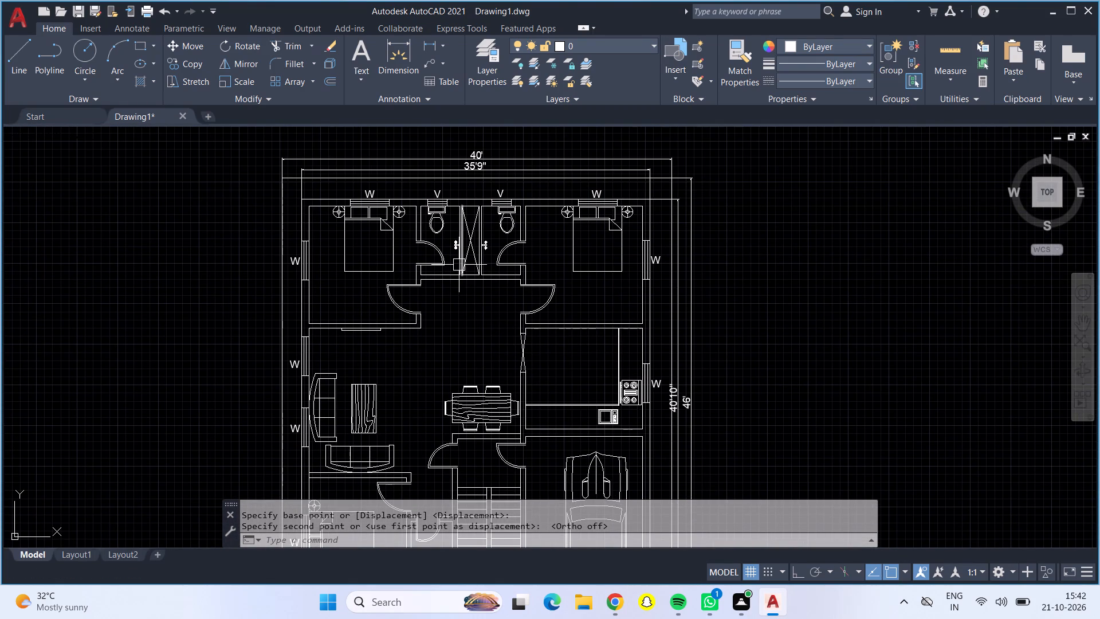
pyautogui.scroll(-1, 489, 307)
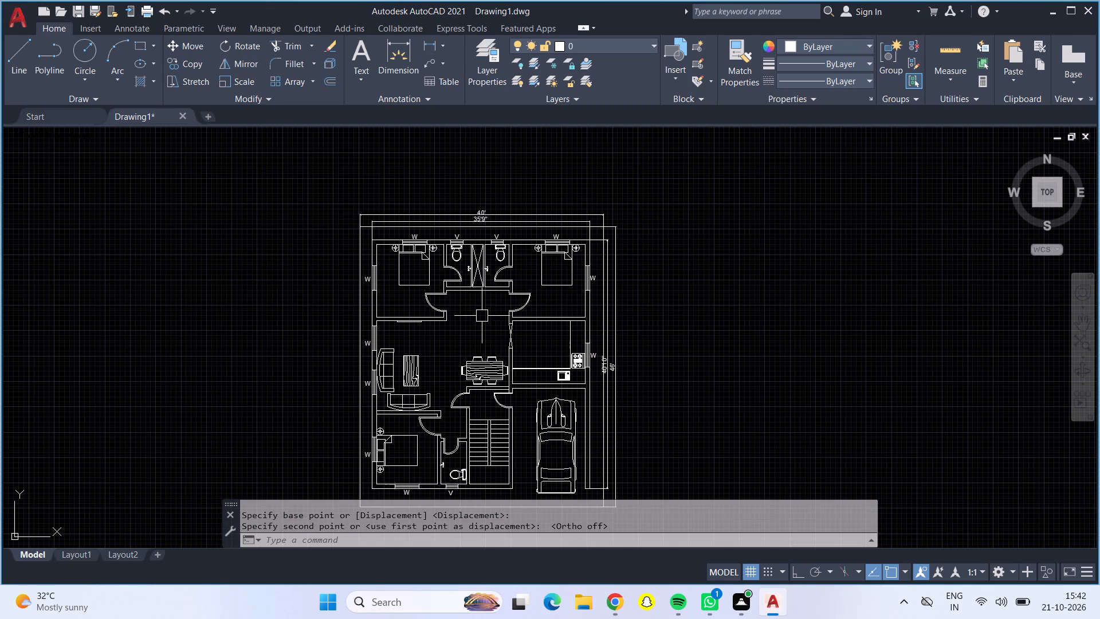
pyautogui.moveTo(482, 316); pyautogui.dragTo(449, 282, button='middle')
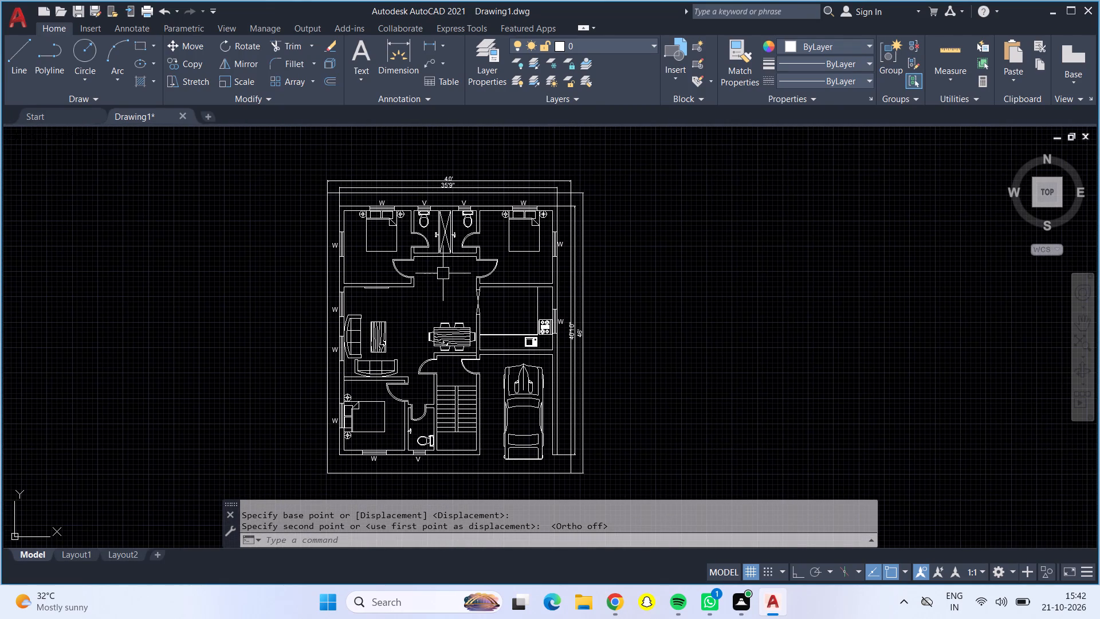
pyautogui.scroll(1, 473, 400)
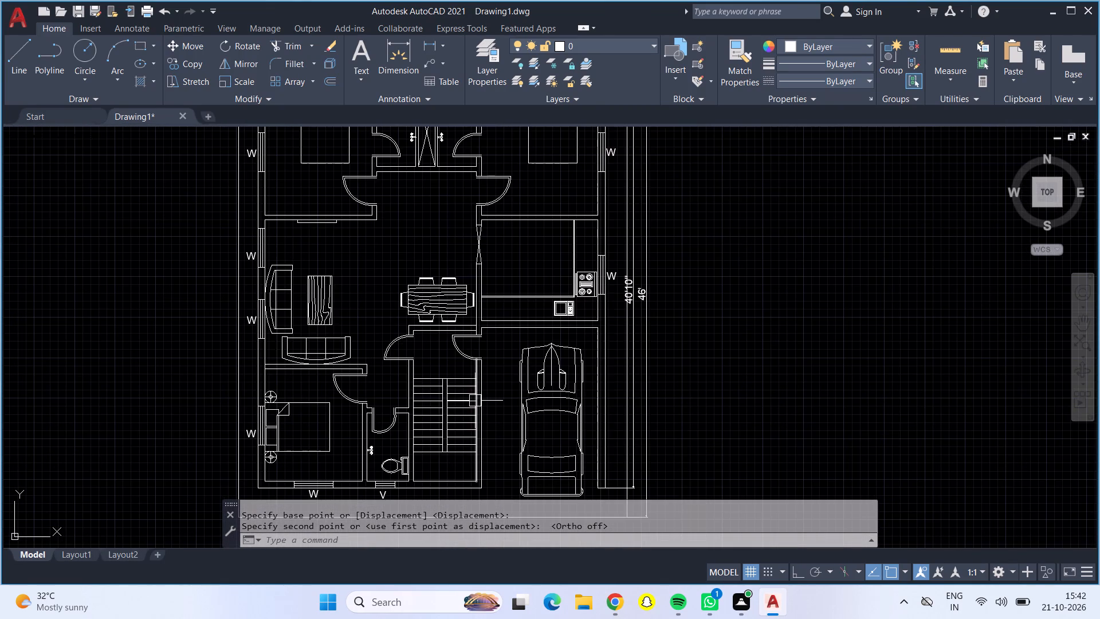
pyautogui.scroll(1, 433, 413)
pyautogui.scroll(-1, 433, 413)
pyautogui.scroll(1, 433, 413)
pyautogui.scroll(1, 442, 362)
pyautogui.moveTo(442, 338); pyautogui.dragTo(412, 314, button='middle')
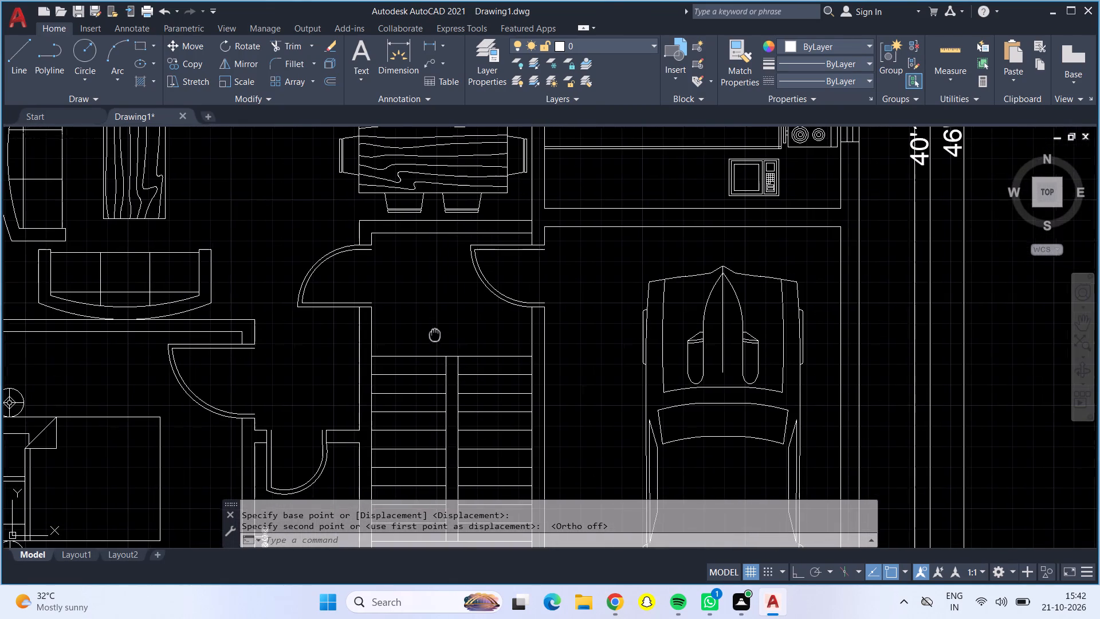
pyautogui.moveTo(412, 314); pyautogui.dragTo(457, 155, button='middle')
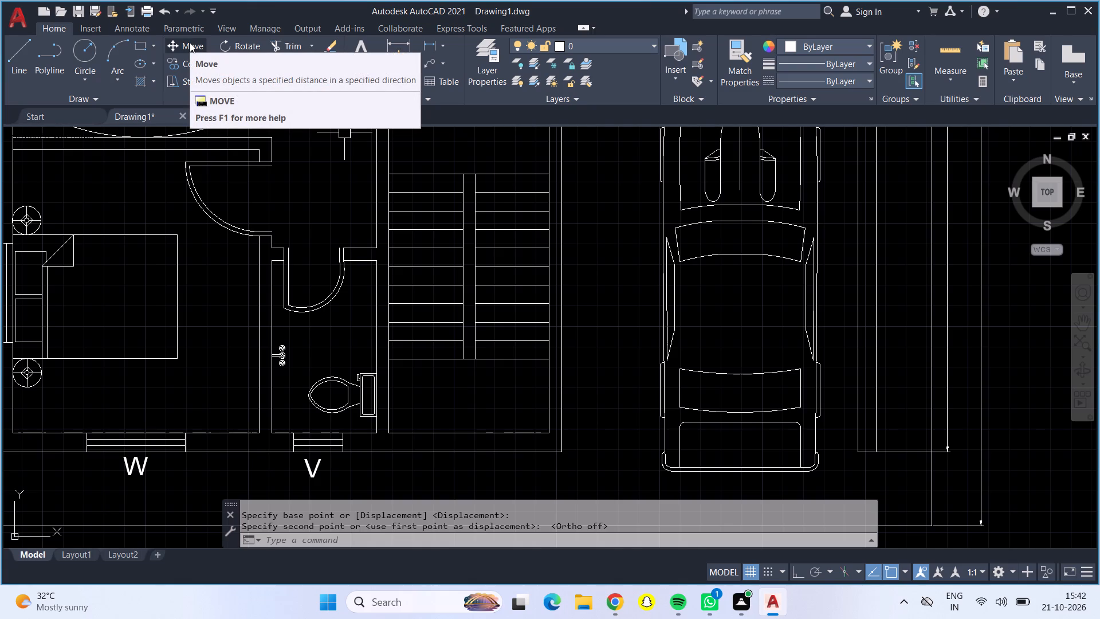
# Trim away the two uppermost tread lines of the staircase's left flight.
pyautogui.click(281, 44)
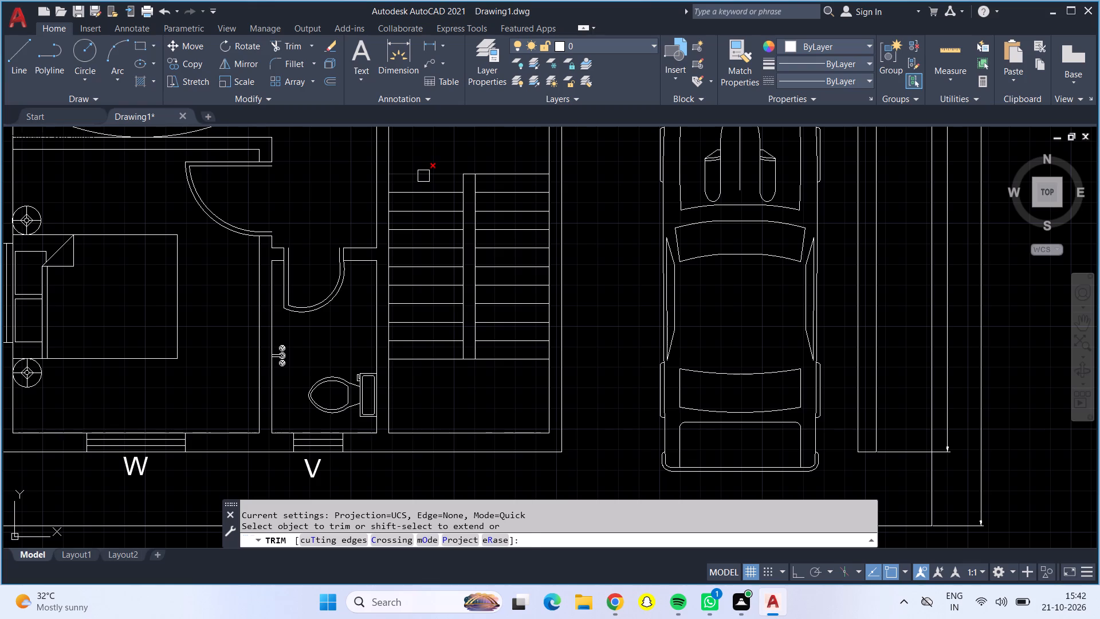
pyautogui.click(423, 176)
pyautogui.click(422, 195)
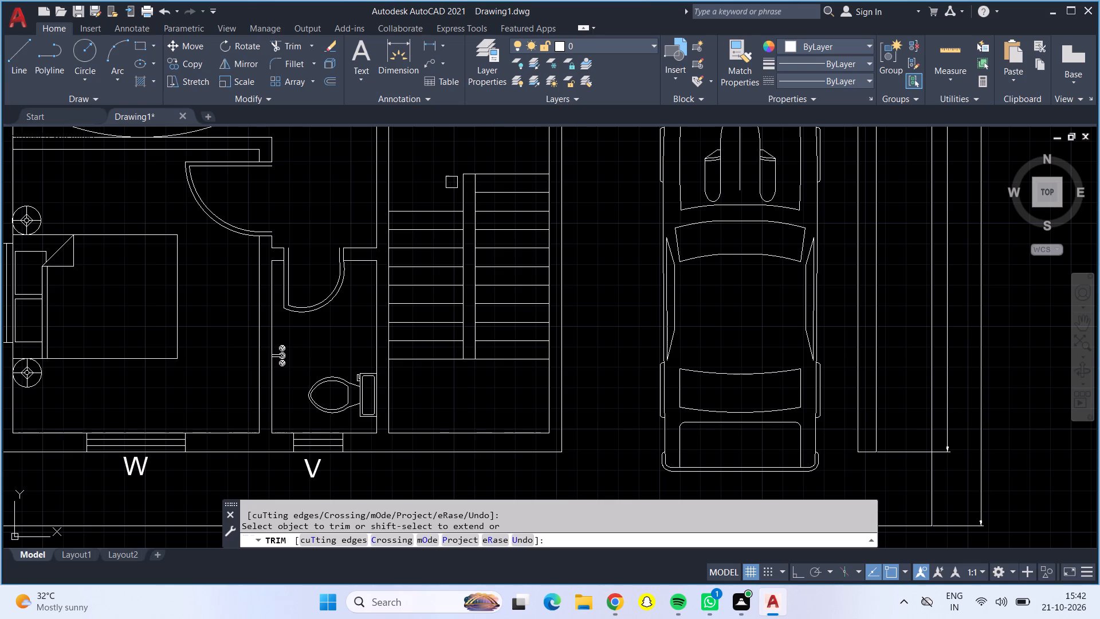
pyautogui.press('Escape')
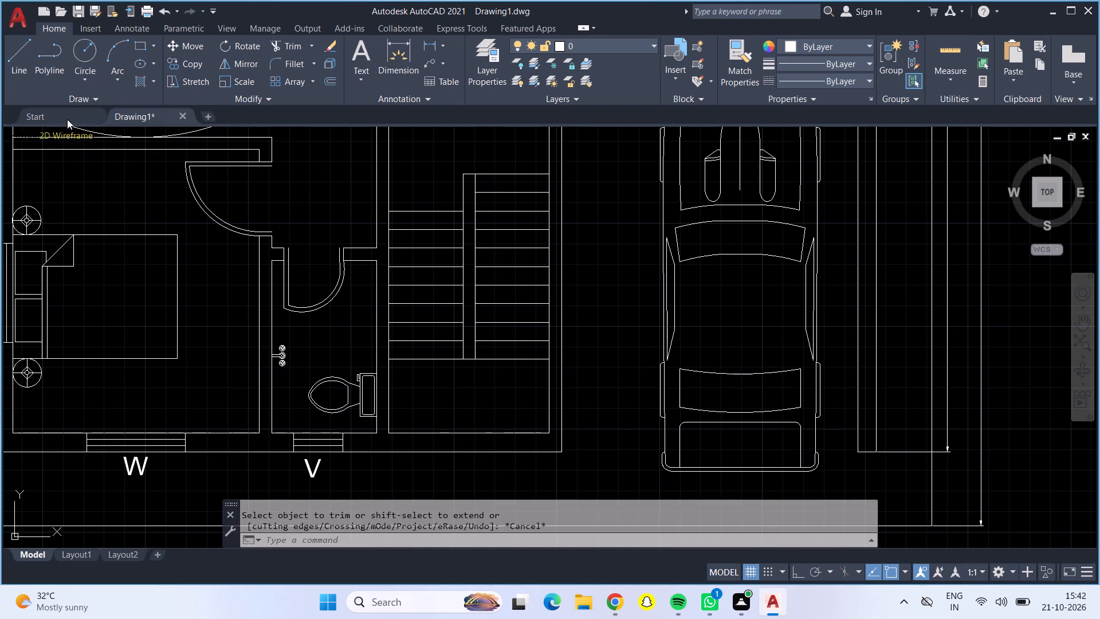
# Draw a U-shaped stair direction line from above the left flight, about 3'-9" across the bottom landing, and up the right flight to a tread.
pyautogui.click(15, 58)
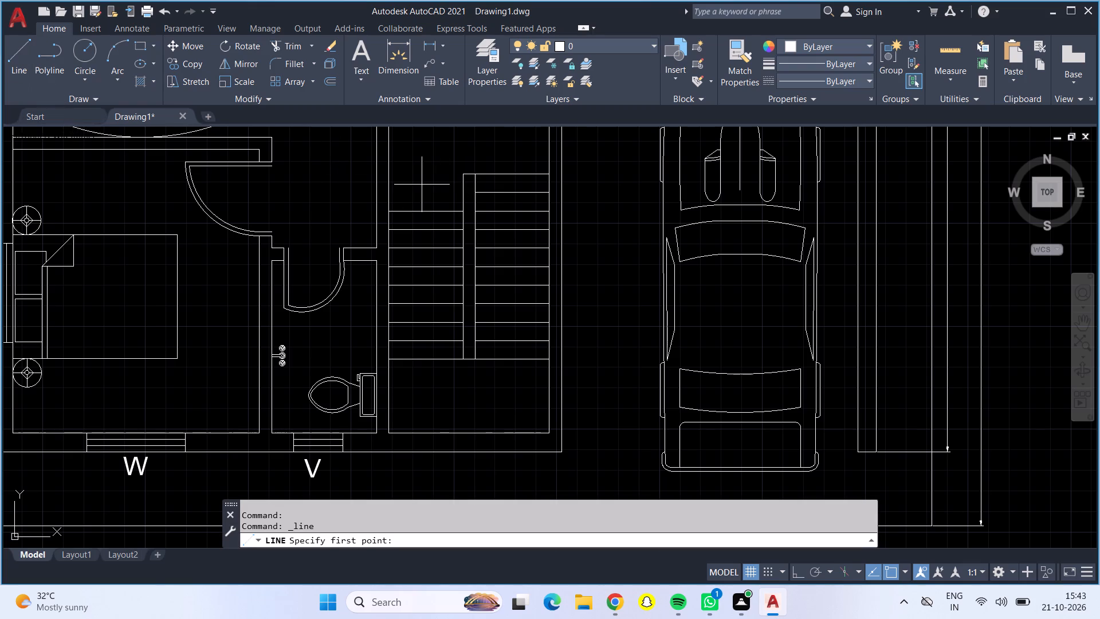
pyautogui.click(423, 180)
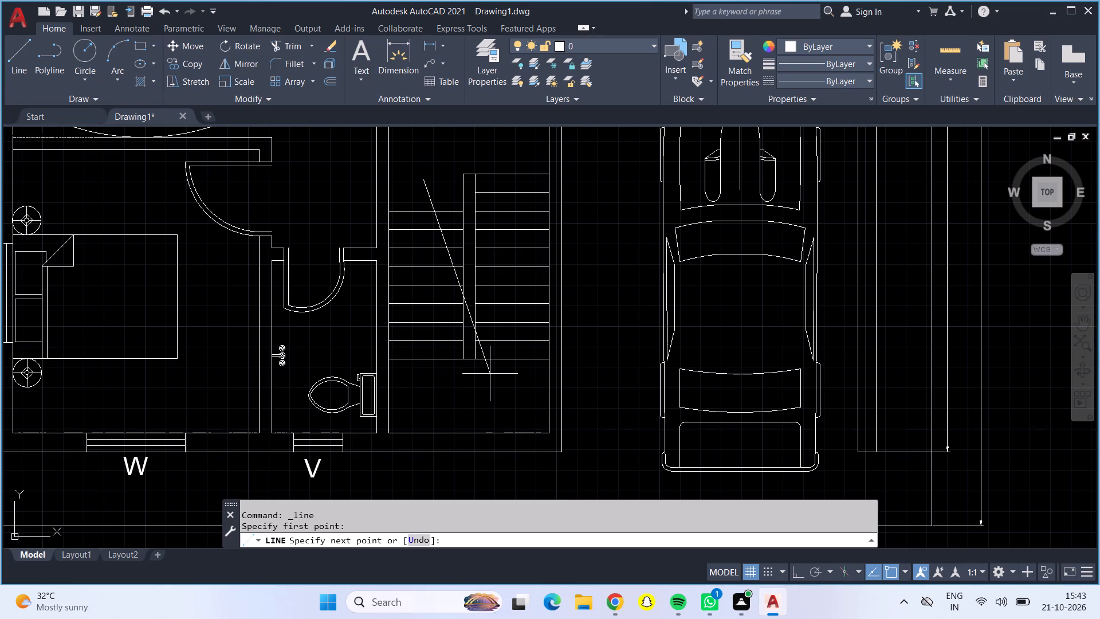
pyautogui.press('F8')
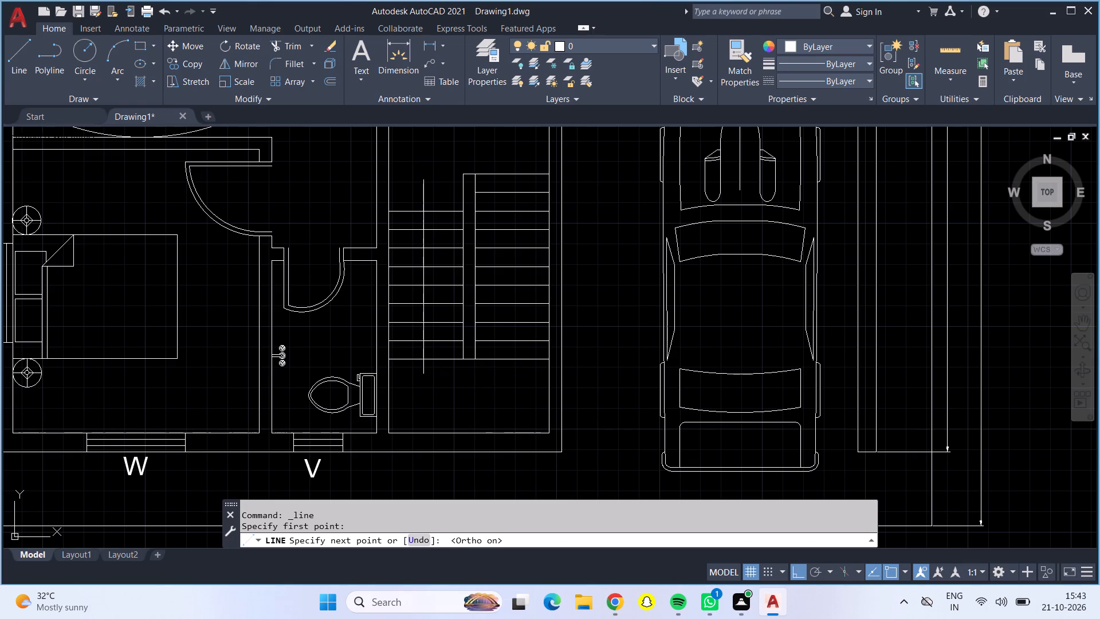
pyautogui.click(442, 401)
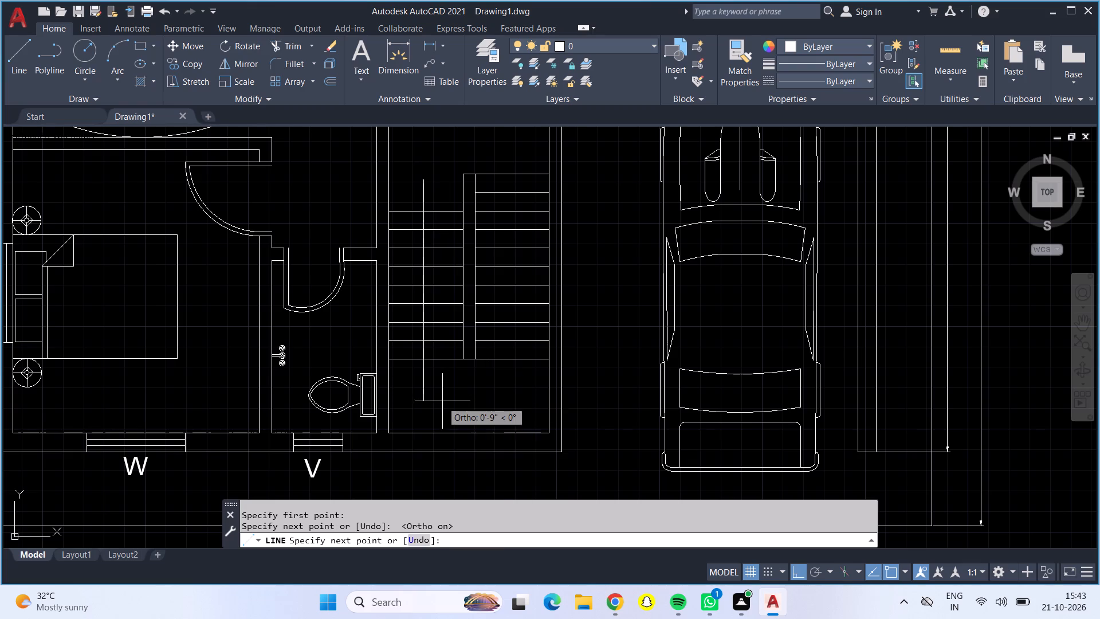
pyautogui.click(515, 399)
pyautogui.scroll(2, 517, 264)
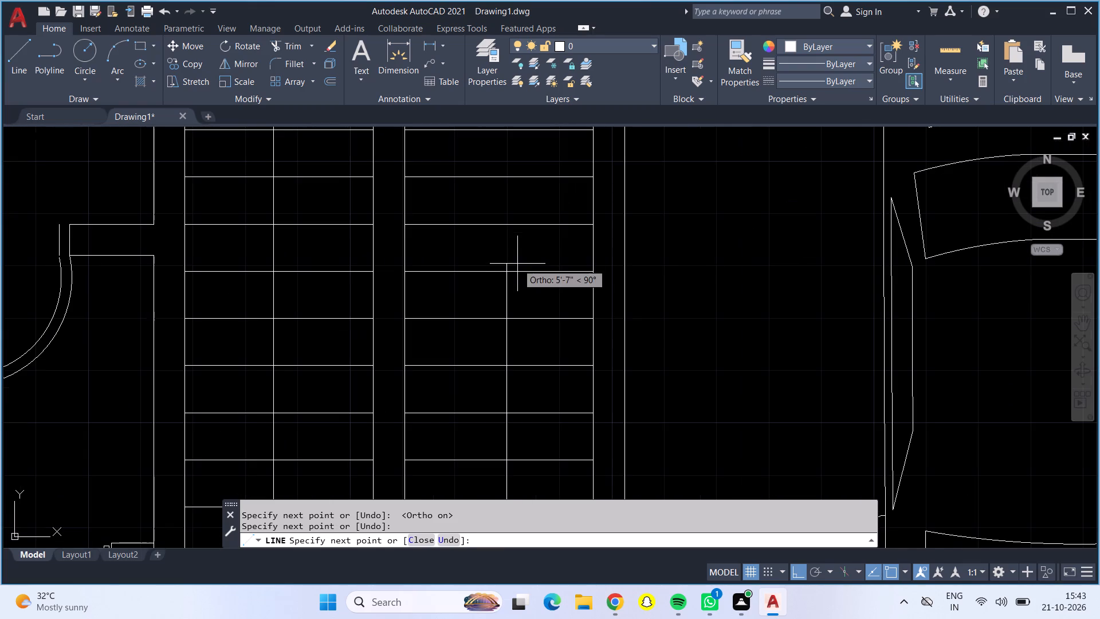
pyautogui.click(506, 271)
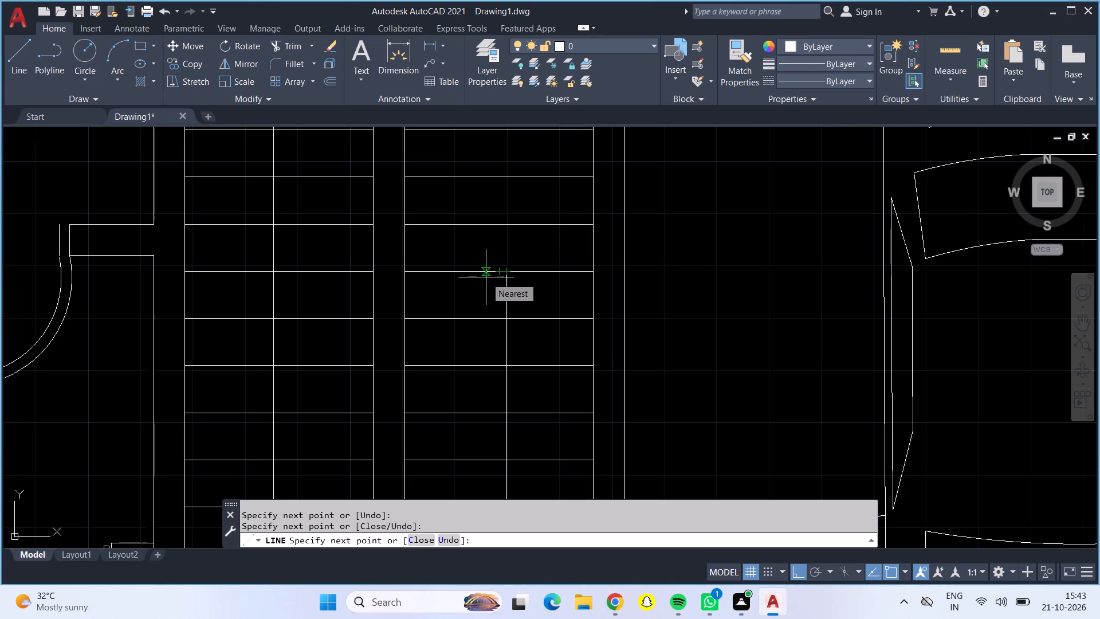
# Draw an upward arrowhead outline on the line's right-flight end, extending 3" to each side with its apex on the tread above.
pyautogui.write('3"')
pyautogui.press('Return')
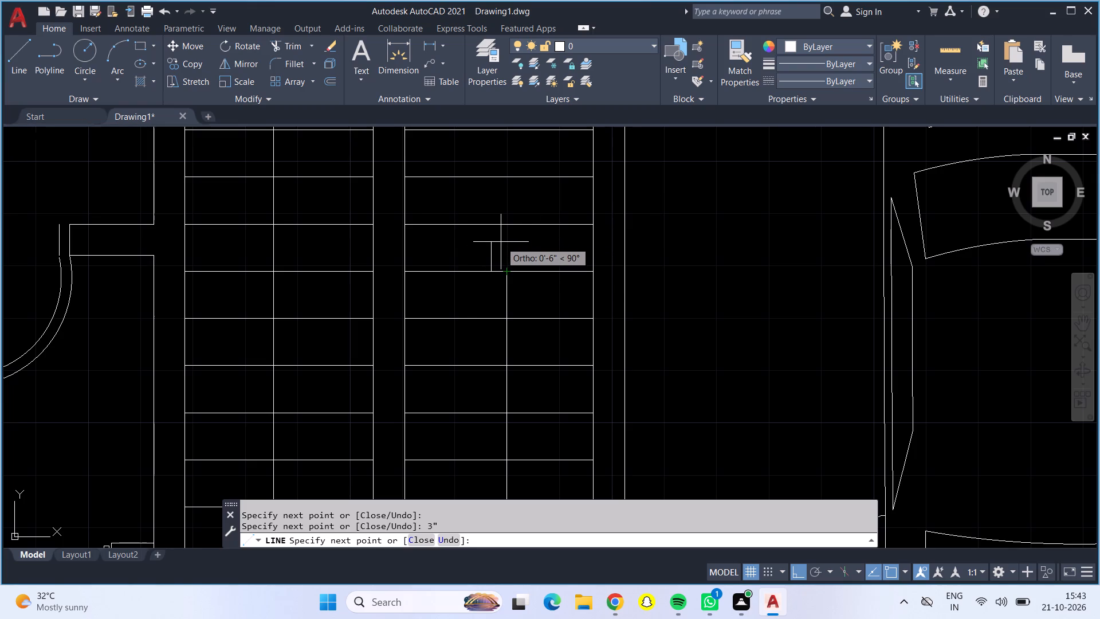
pyautogui.press('F8')
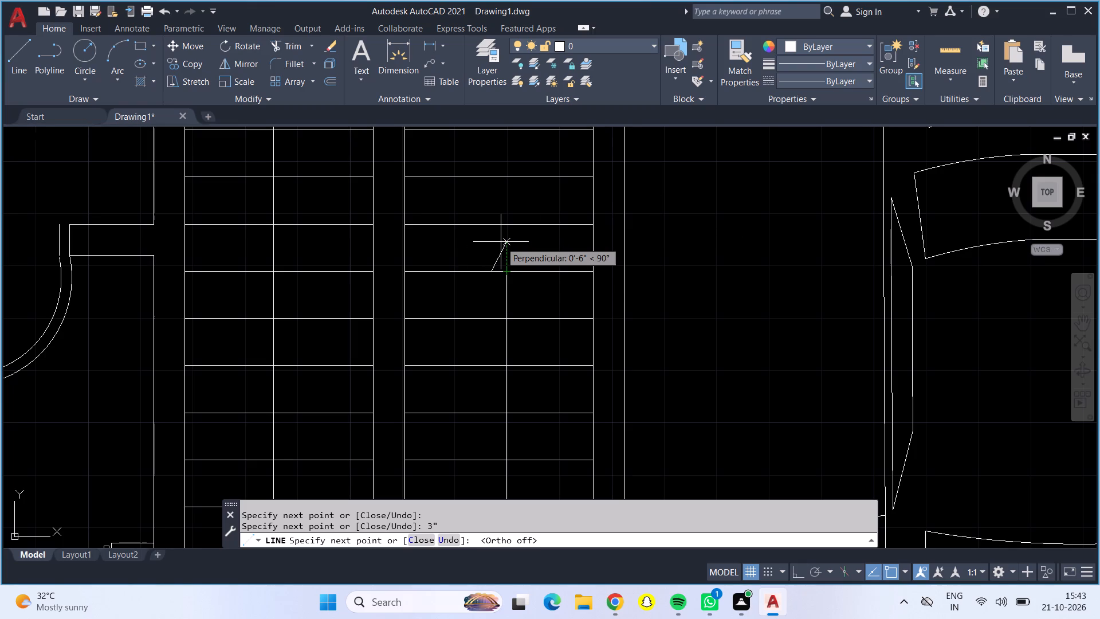
pyautogui.click(505, 225)
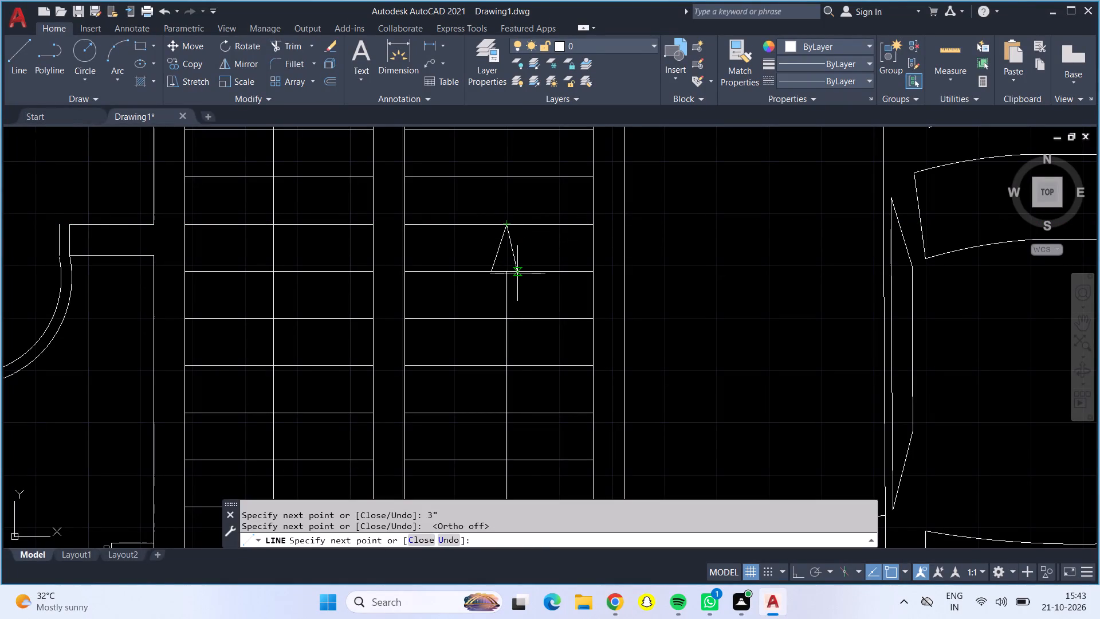
pyautogui.click(508, 223)
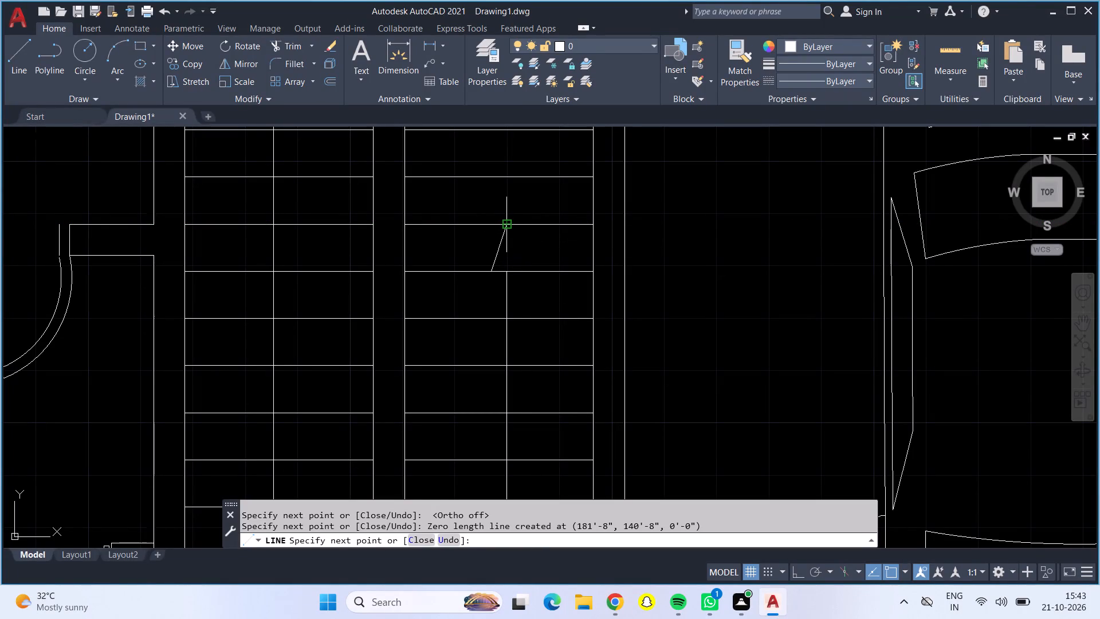
pyautogui.press('Return')
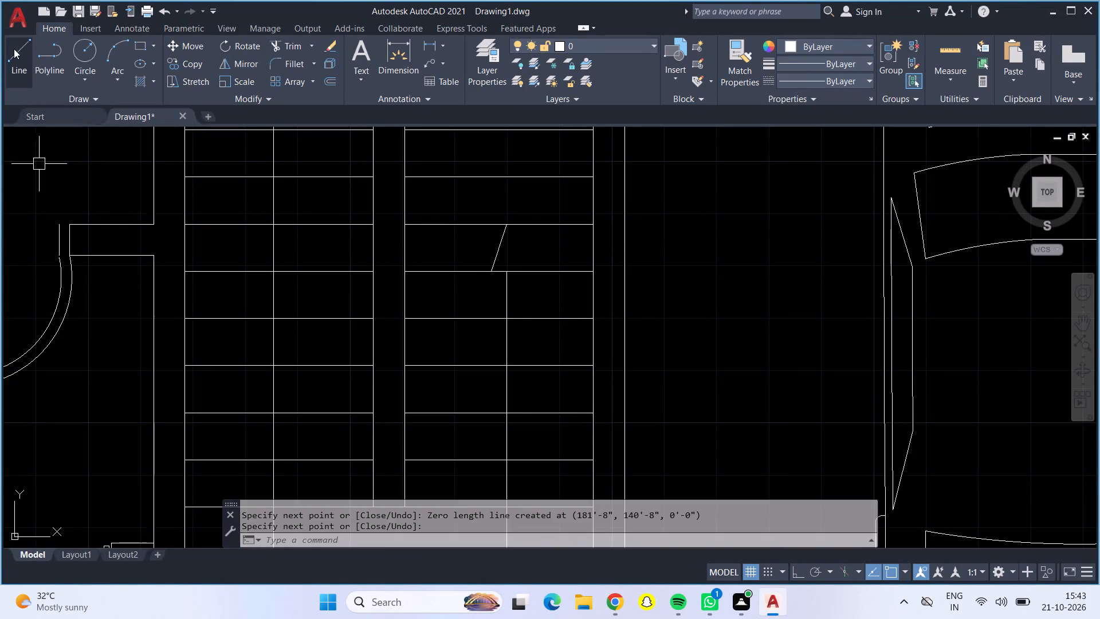
pyautogui.click(14, 49)
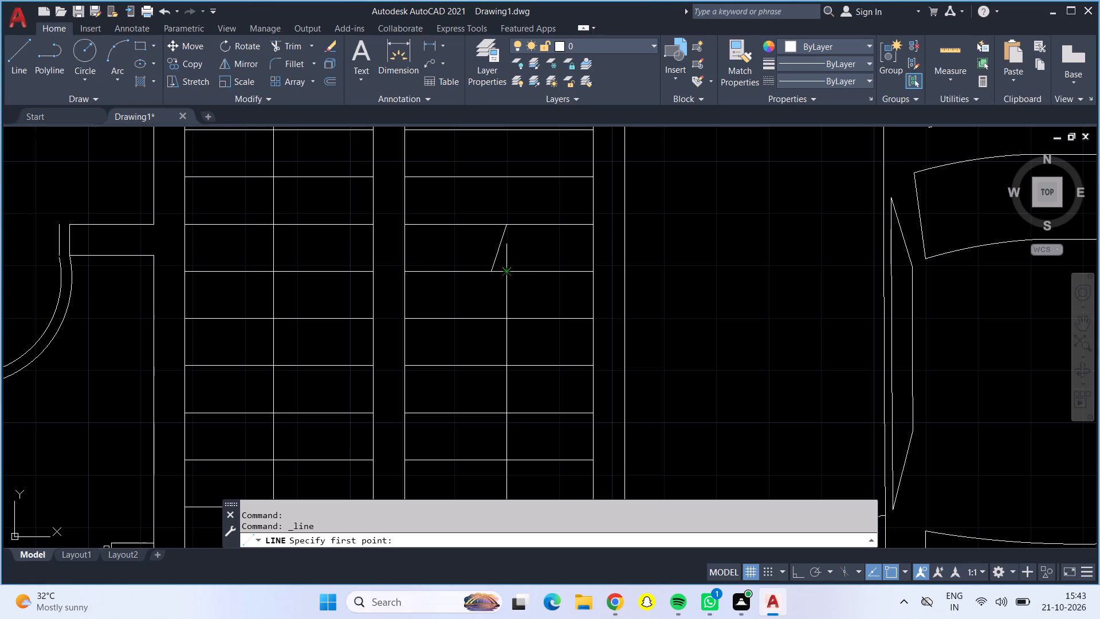
pyautogui.click(509, 273)
pyautogui.write('3"')
pyautogui.press('Return')
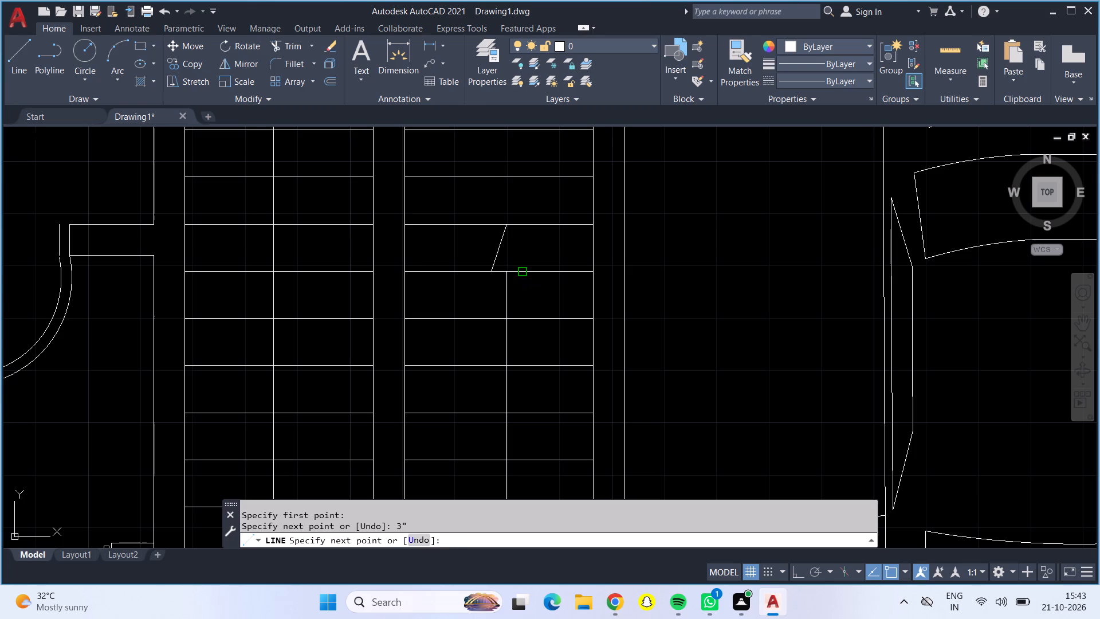
pyautogui.click(508, 226)
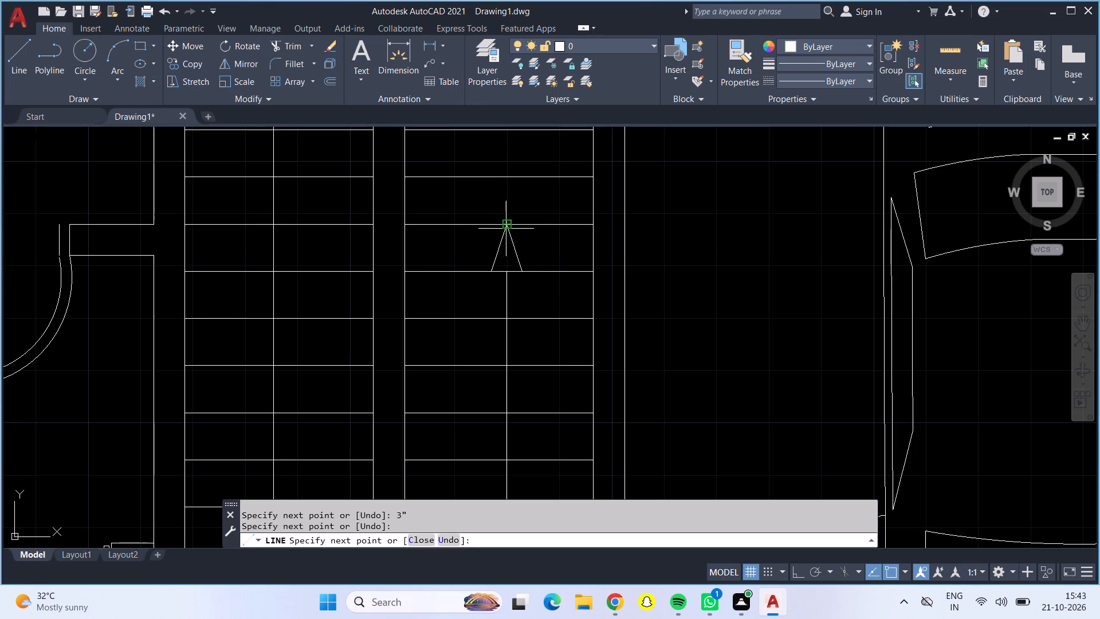
# Fill the arrowhead with a centre line and one line on each side, running between its apex and base.
pyautogui.click(504, 268)
pyautogui.click(506, 228)
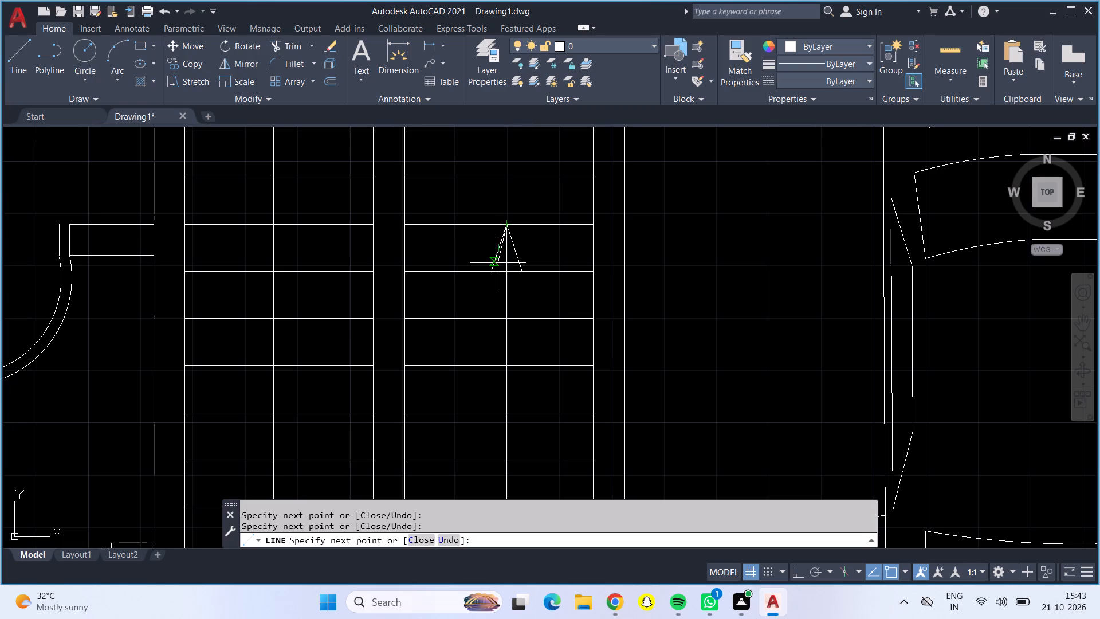
pyautogui.click(496, 271)
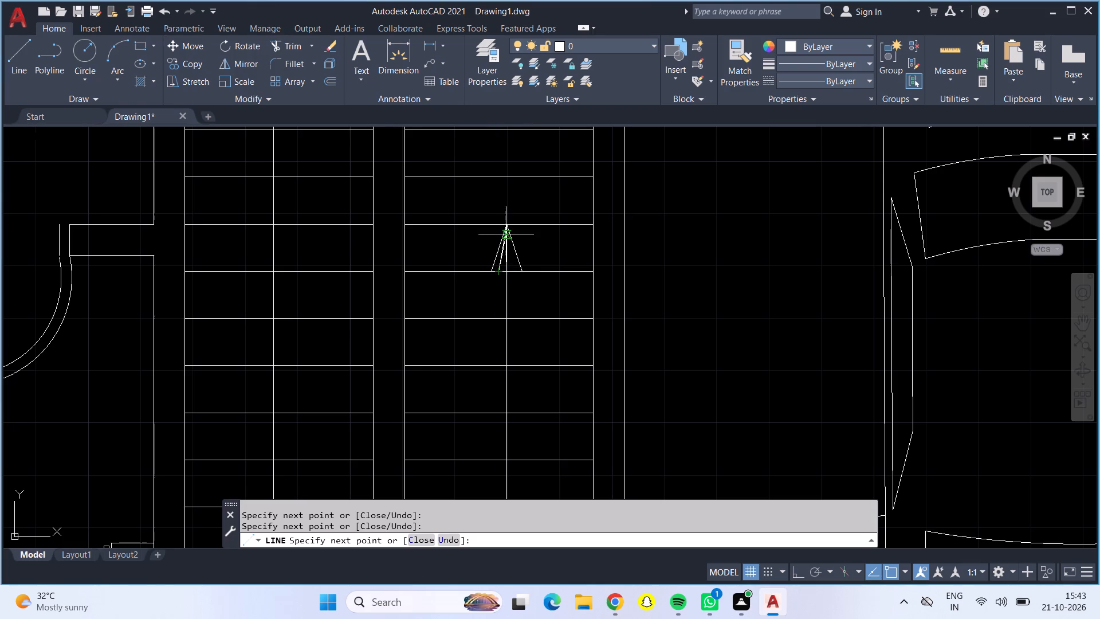
pyautogui.click(506, 229)
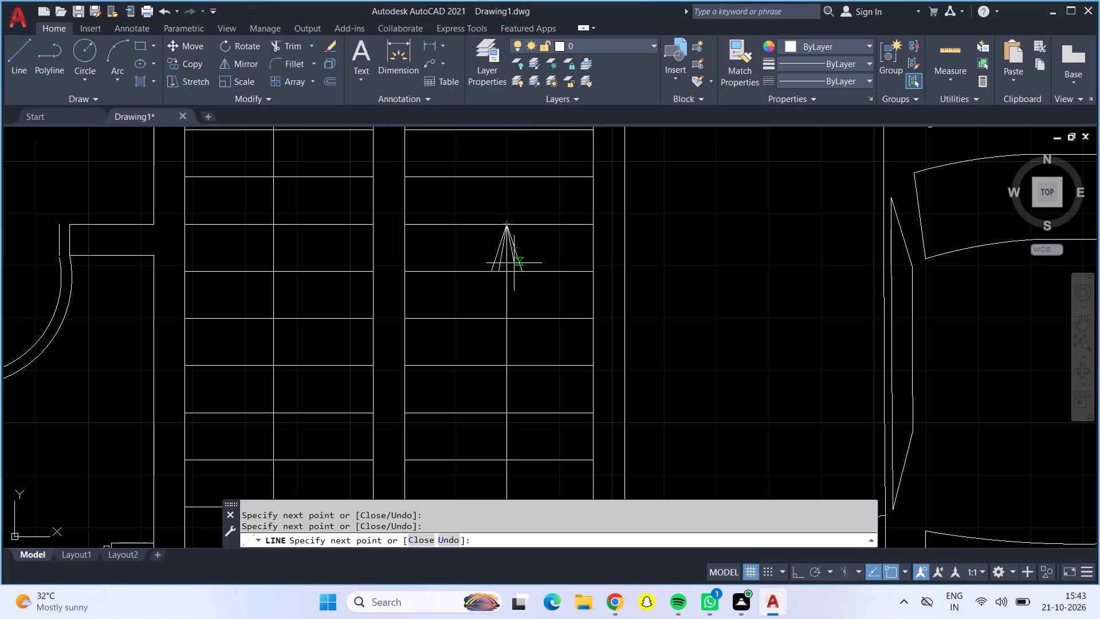
pyautogui.click(513, 273)
pyautogui.press('Return')
# Examine the whole floor plan, including the staircase with its direction arrow and the rooms above it.
pyautogui.scroll(-3, 490, 279)
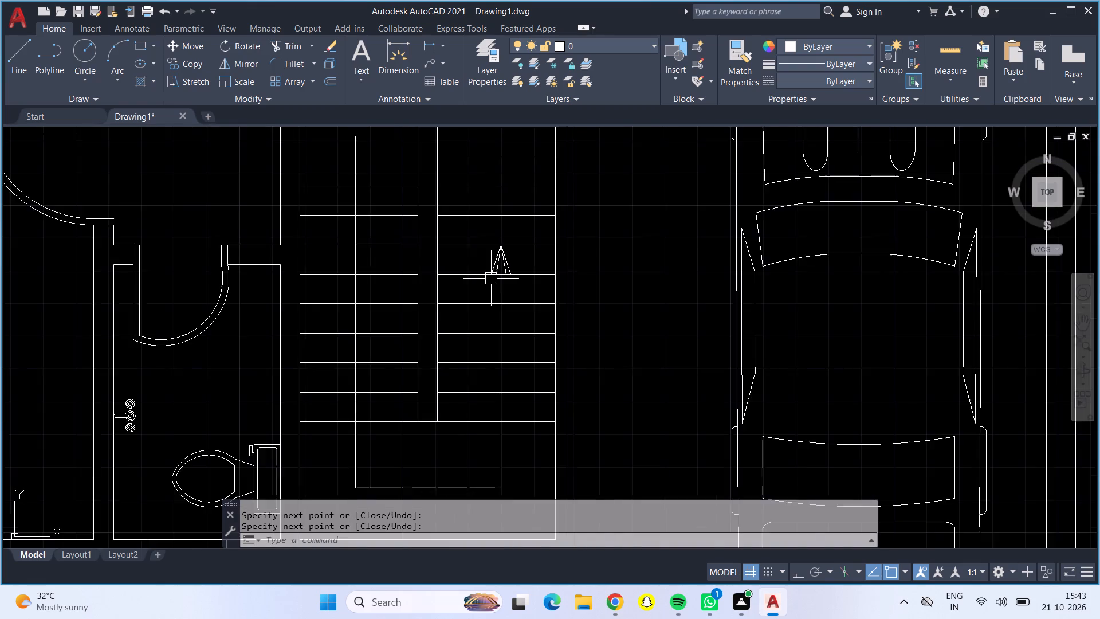
pyautogui.scroll(-1, 505, 268)
pyautogui.scroll(1, 477, 202)
pyautogui.moveTo(477, 202); pyautogui.dragTo(479, 230, button='middle')
pyautogui.scroll(-1, 479, 230)
pyautogui.moveTo(479, 227); pyautogui.dragTo(484, 299, button='middle')
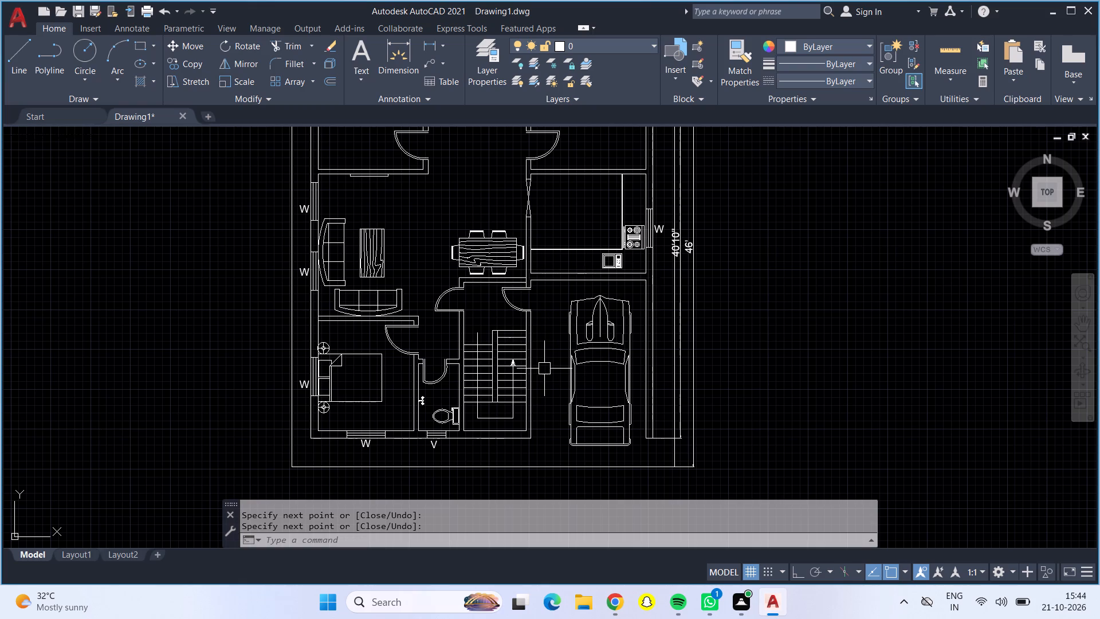
pyautogui.moveTo(545, 370); pyautogui.dragTo(568, 416, button='middle')
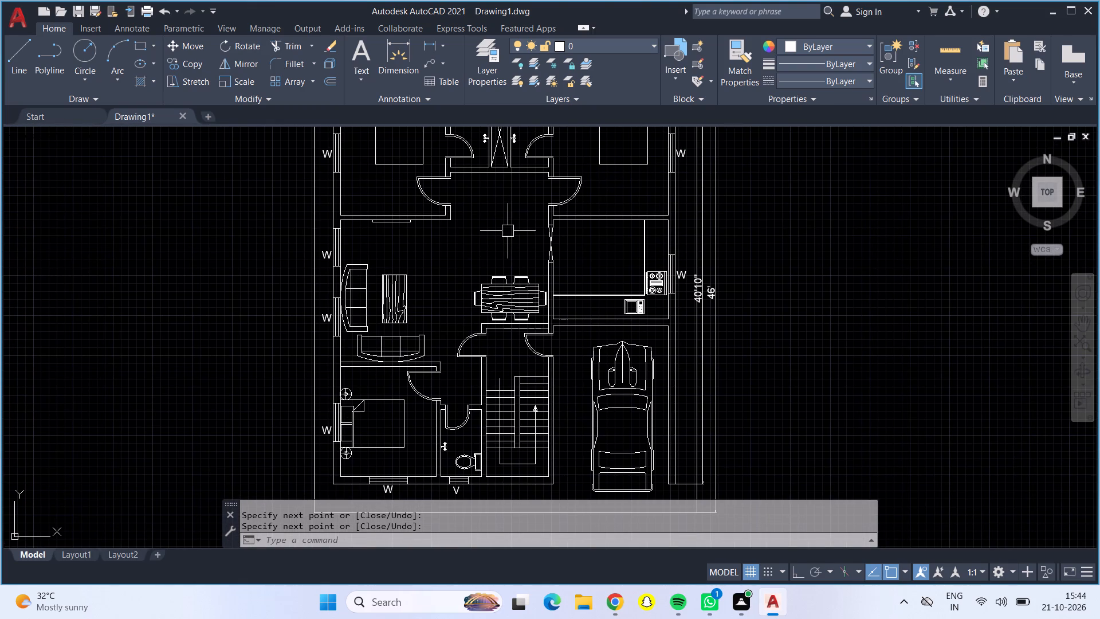
pyautogui.scroll(-1, 506, 230)
# Label the plan's upper-left bedroom below its bed with centred 9" multiline text: BED ROOM, and 10'4" X 12'0" on a second line.
pyautogui.click(351, 58)
pyautogui.scroll(2, 423, 196)
pyautogui.scroll(-1, 423, 196)
pyautogui.scroll(1, 423, 196)
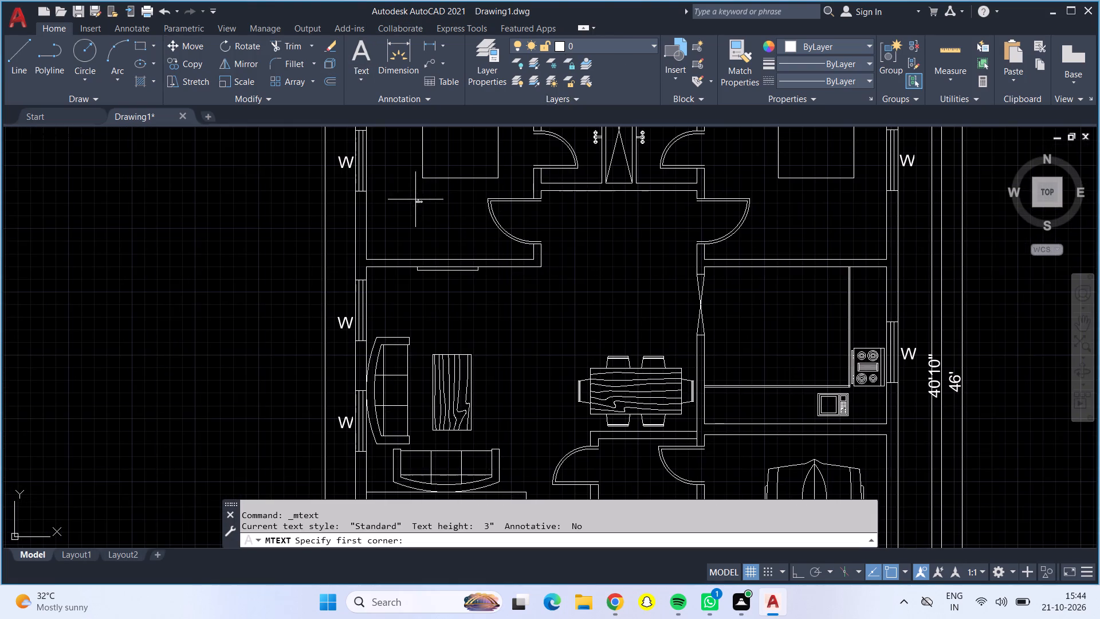
pyautogui.scroll(2, 389, 204)
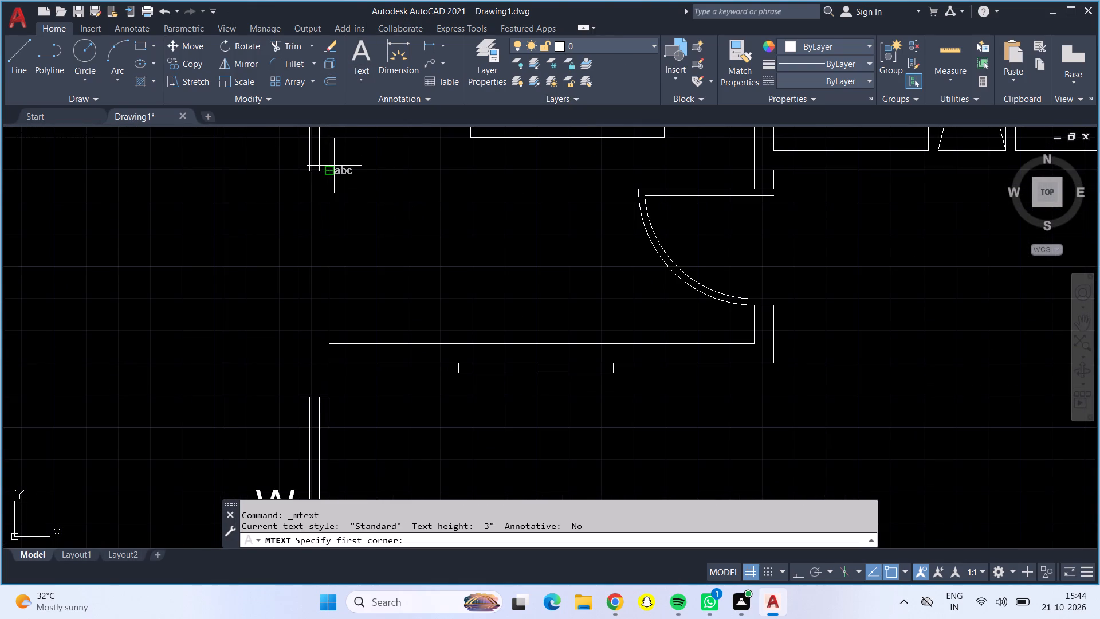
pyautogui.click(340, 158)
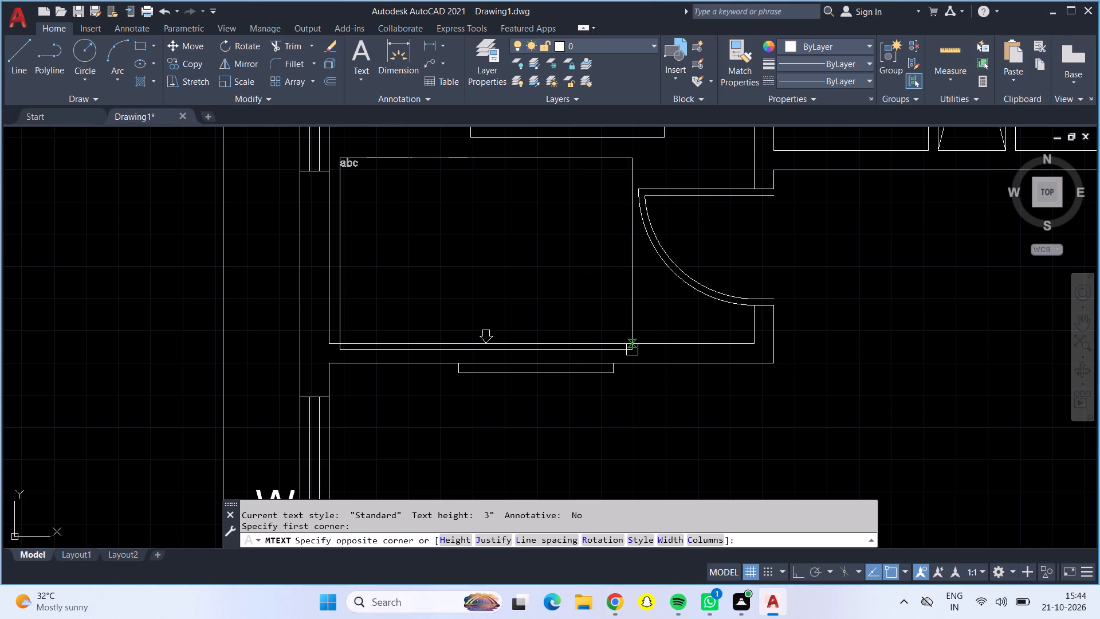
pyautogui.click(638, 332)
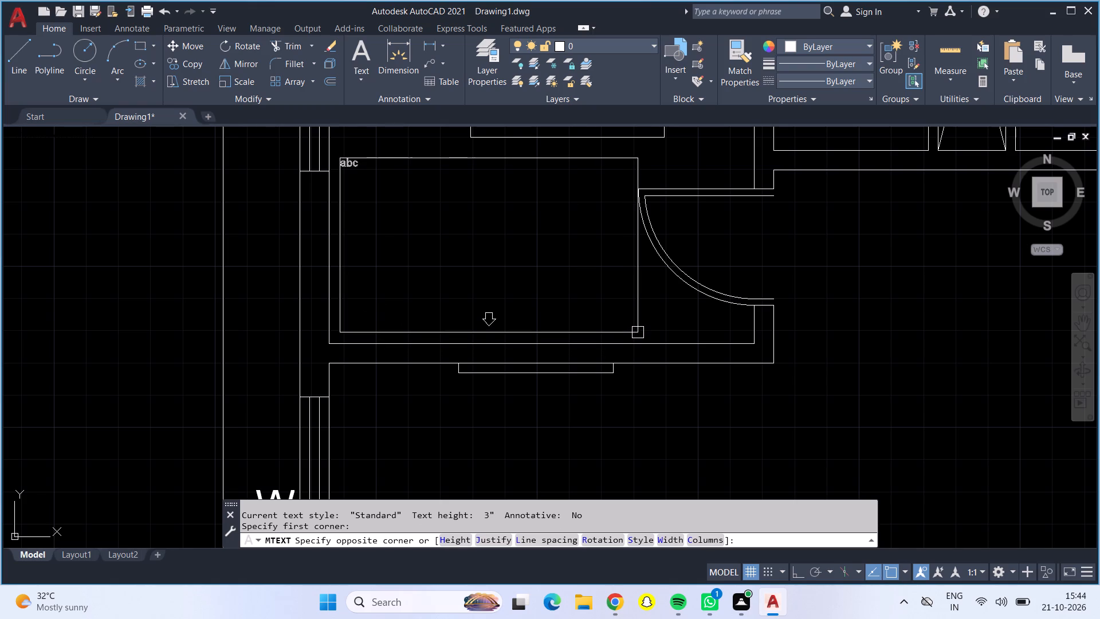
pyautogui.click(201, 62)
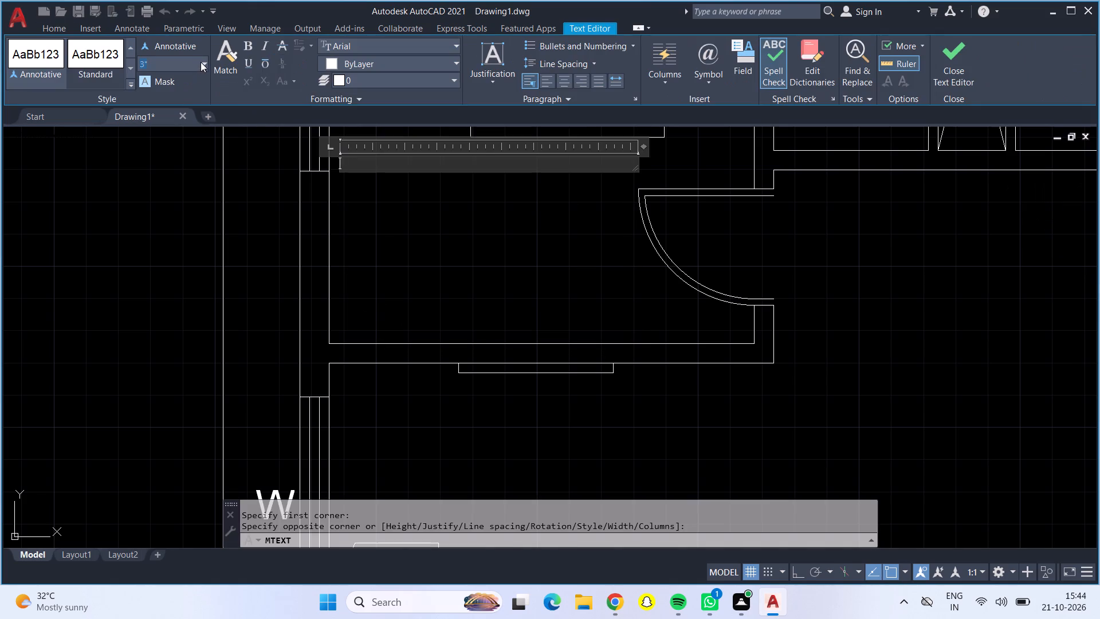
pyautogui.click(206, 64)
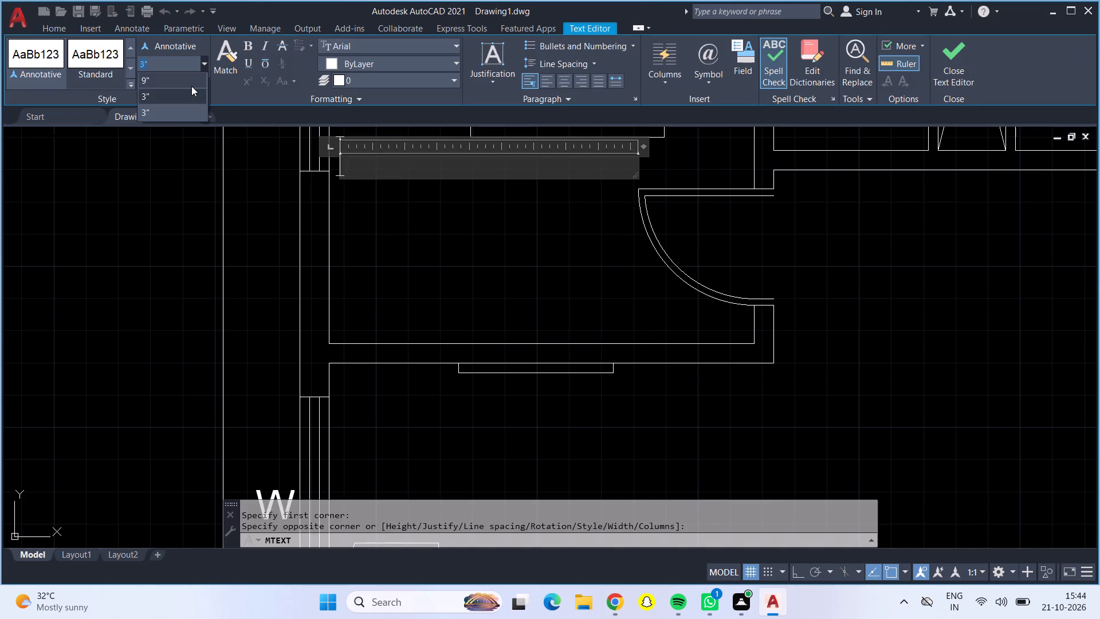
pyautogui.click(191, 86)
pyautogui.click(568, 75)
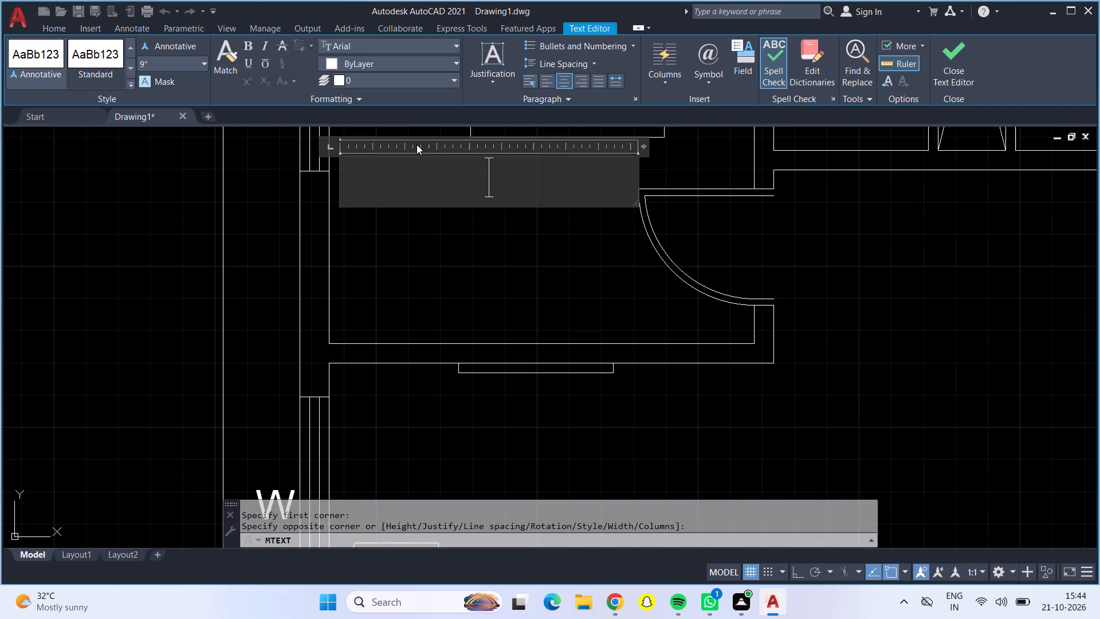
pyautogui.write('BED ROOM')
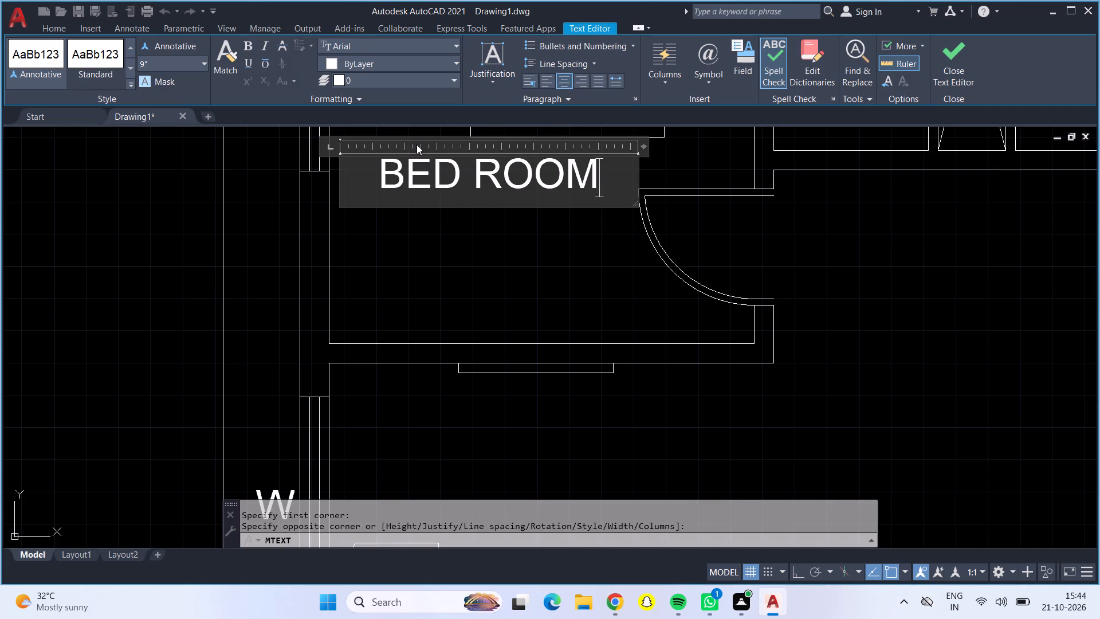
pyautogui.press('Return')
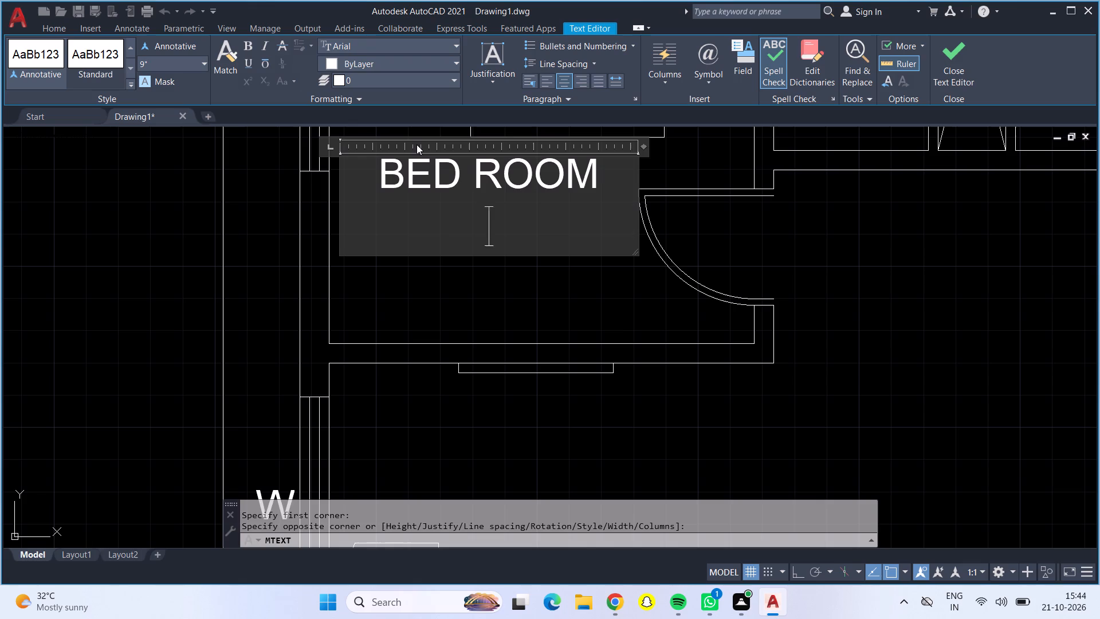
pyautogui.write('10')
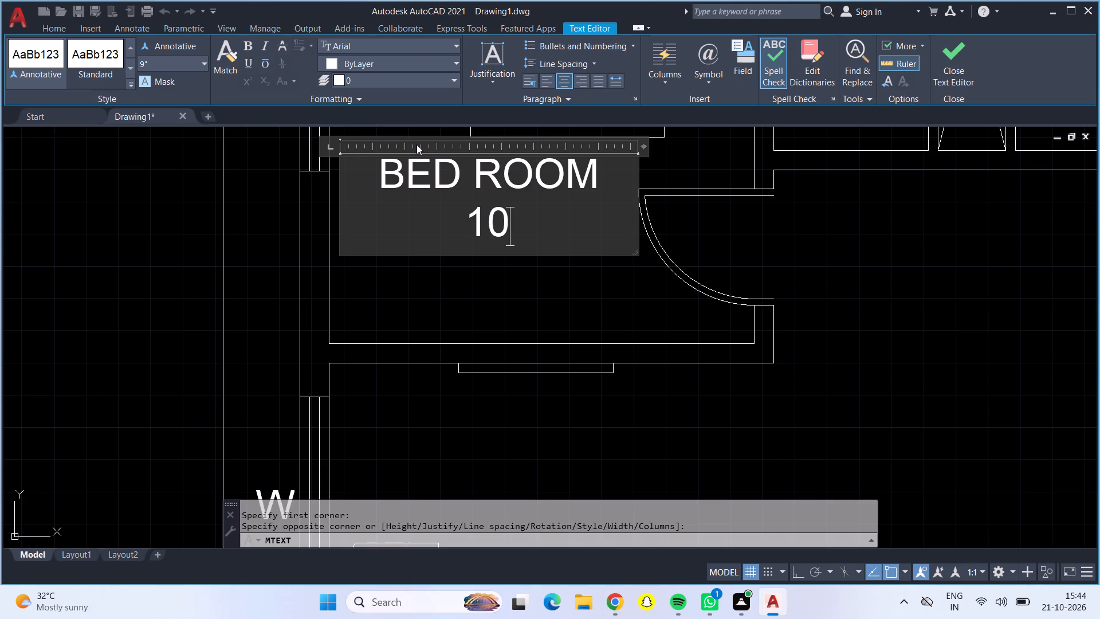
pyautogui.press("'")
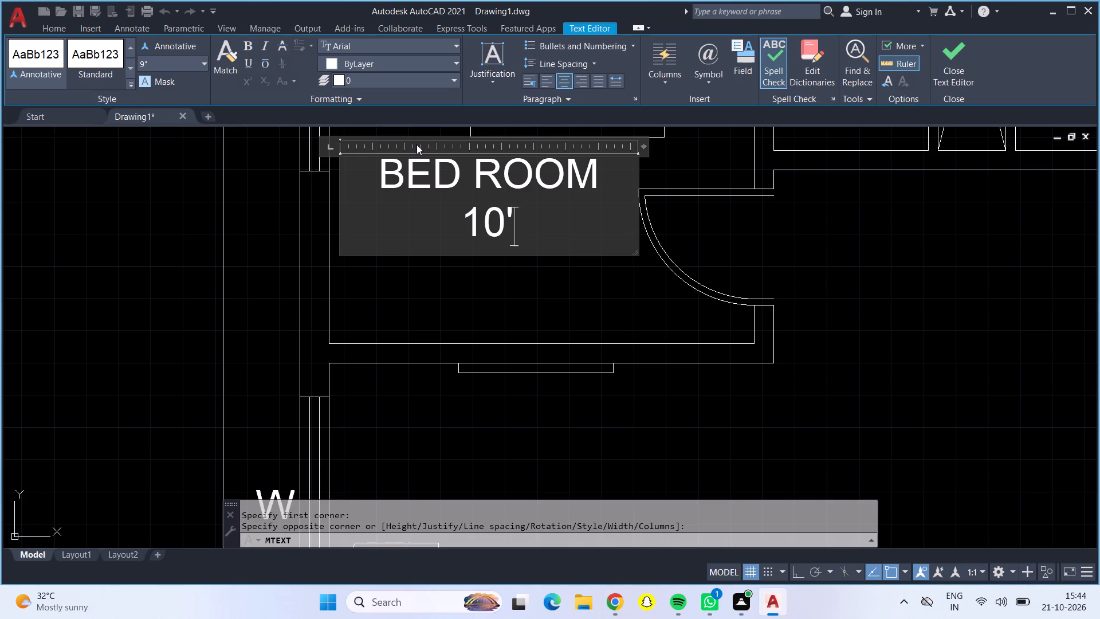
pyautogui.write('4"')
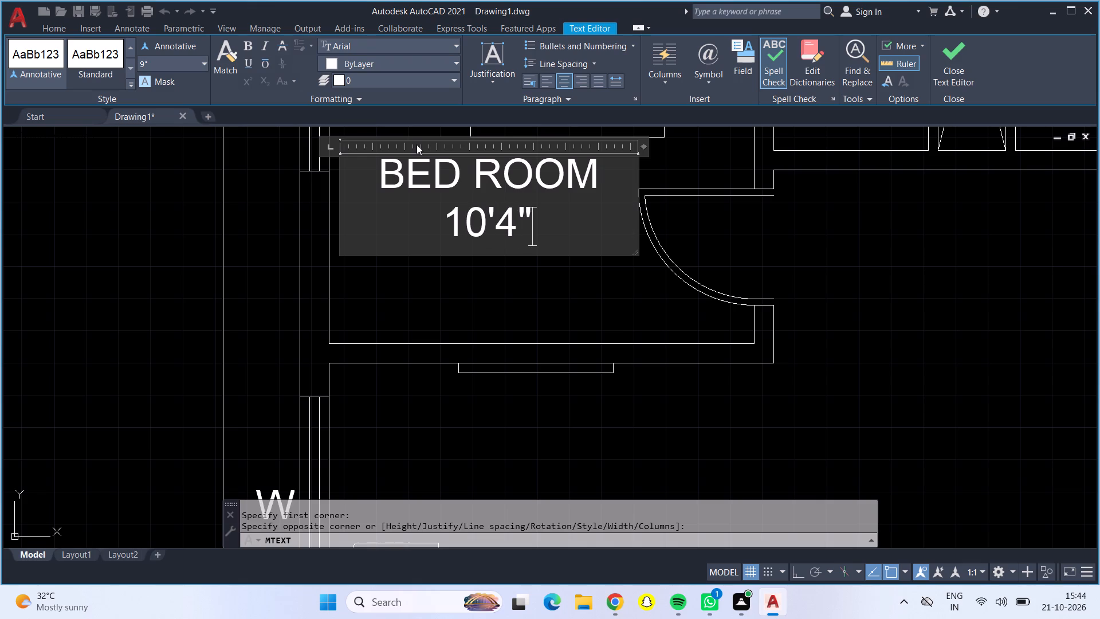
pyautogui.press('space')
pyautogui.write('X')
pyautogui.press('space')
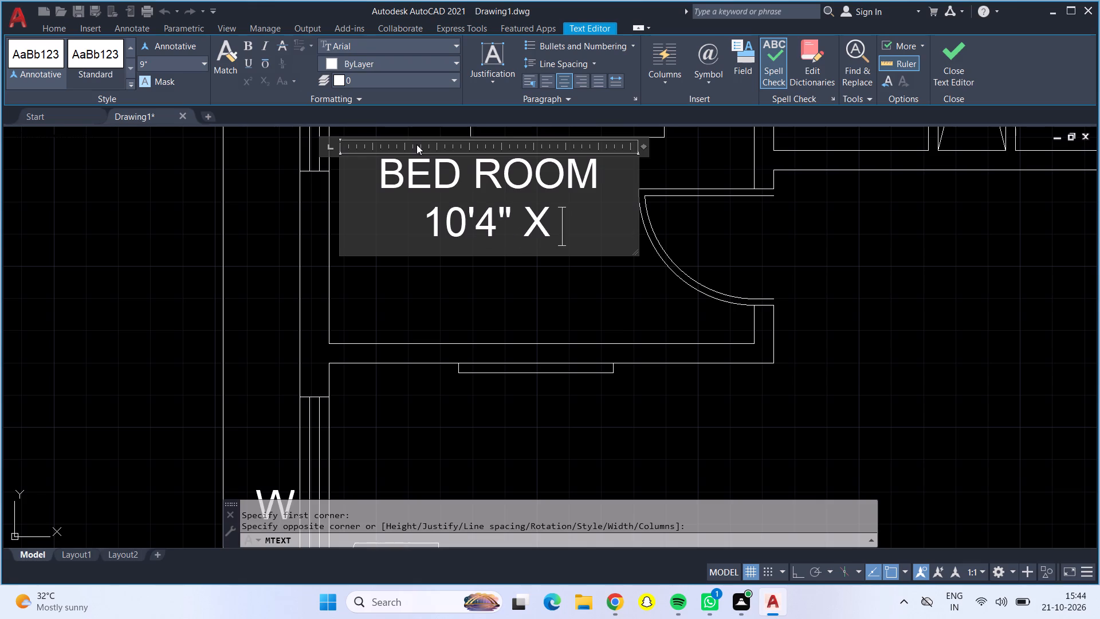
pyautogui.write('12\'0"')
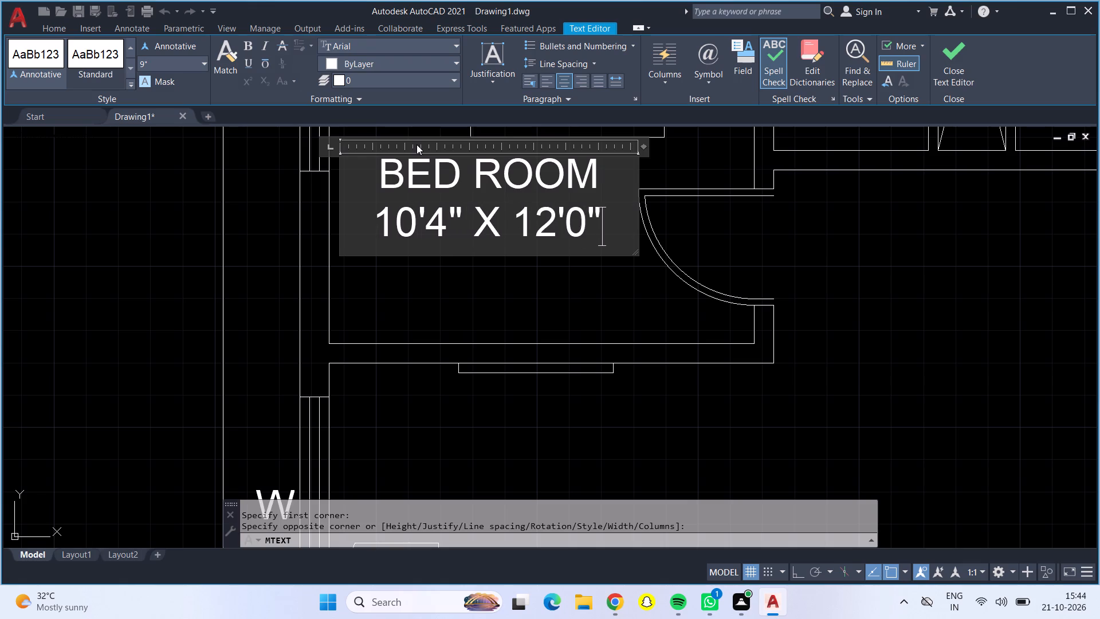
pyautogui.click(513, 300)
# Copy the BED ROOM label into the upper-right bedroom, the kitchen, the living/dining hall and over the bed in the lower-left bedroom.
pyautogui.scroll(-2, 536, 289)
pyautogui.click(553, 258)
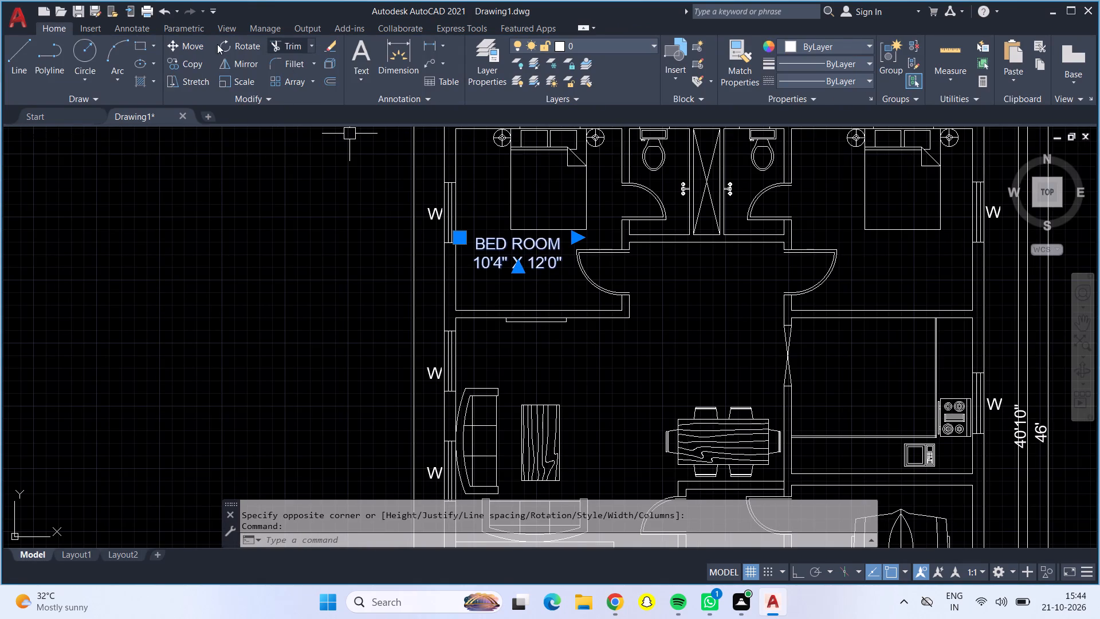
pyautogui.click(183, 66)
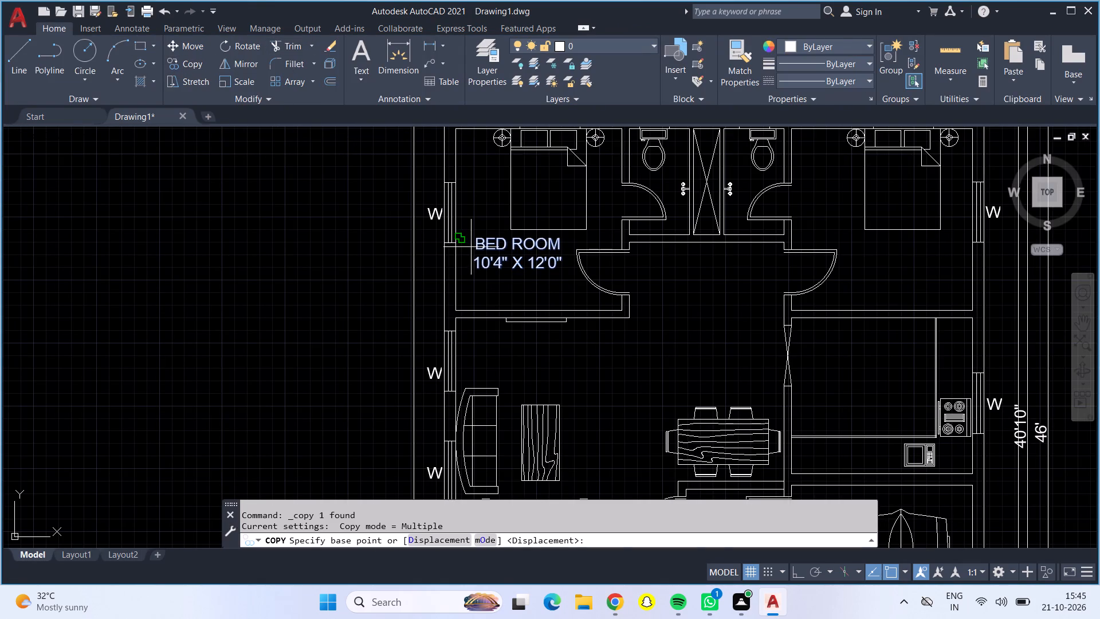
pyautogui.click(489, 258)
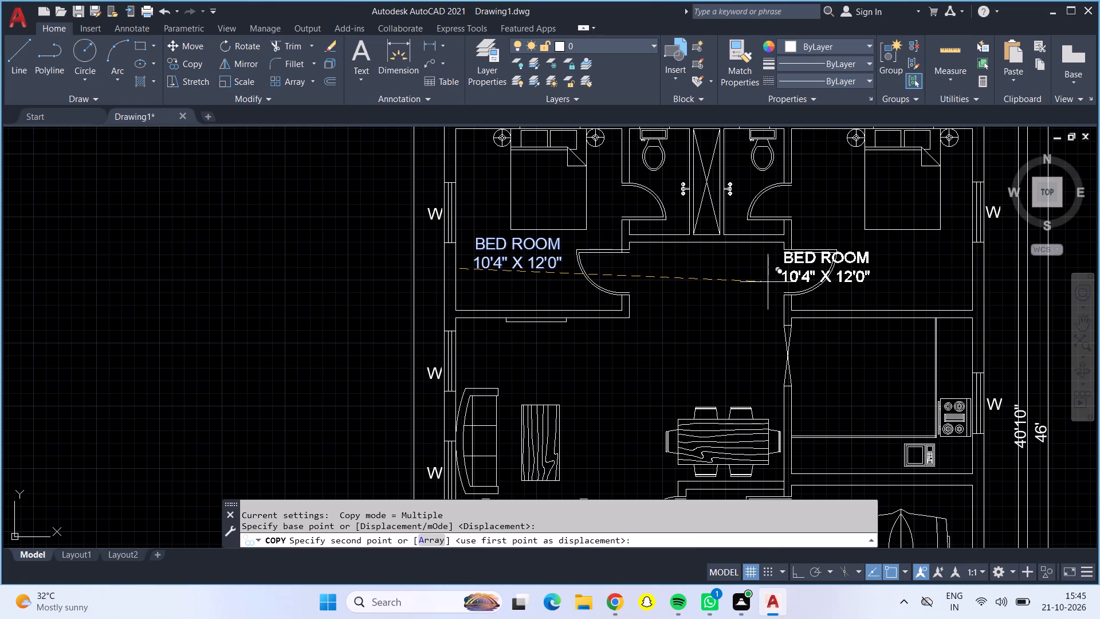
pyautogui.click(851, 283)
pyautogui.click(810, 380)
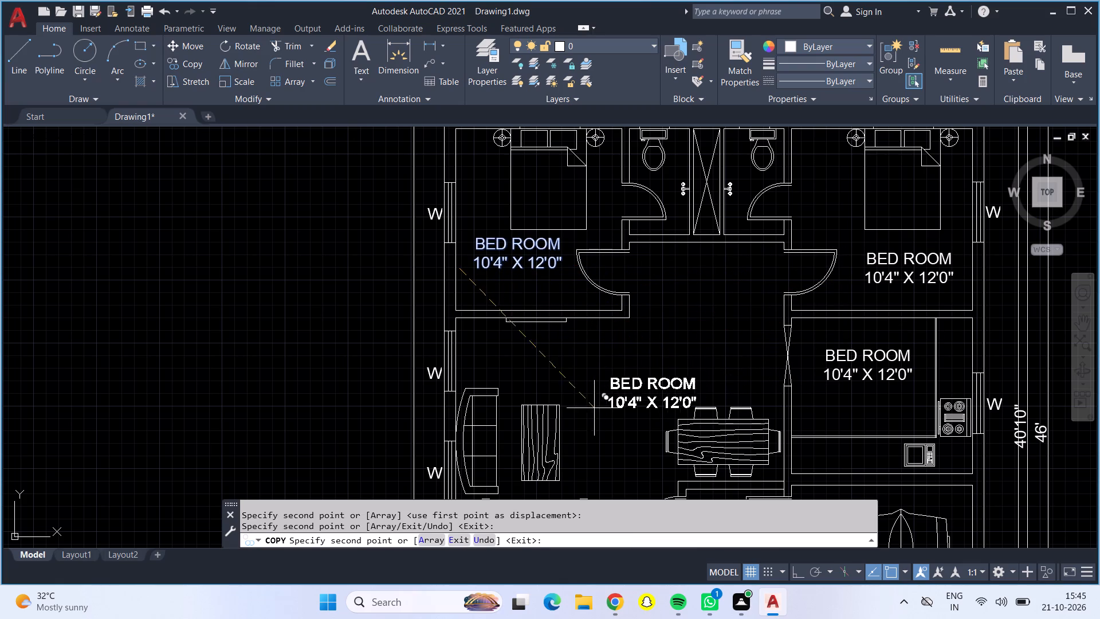
pyautogui.click(575, 403)
pyautogui.scroll(-2, 580, 404)
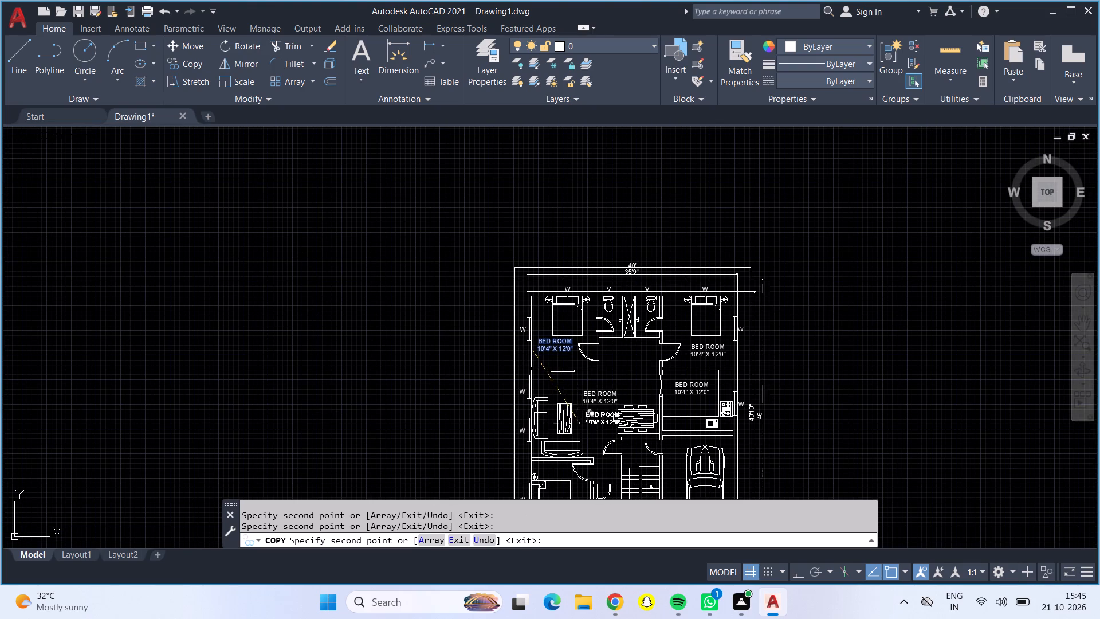
pyautogui.moveTo(580, 424); pyautogui.dragTo(596, 288, button='middle')
pyautogui.scroll(2, 560, 370)
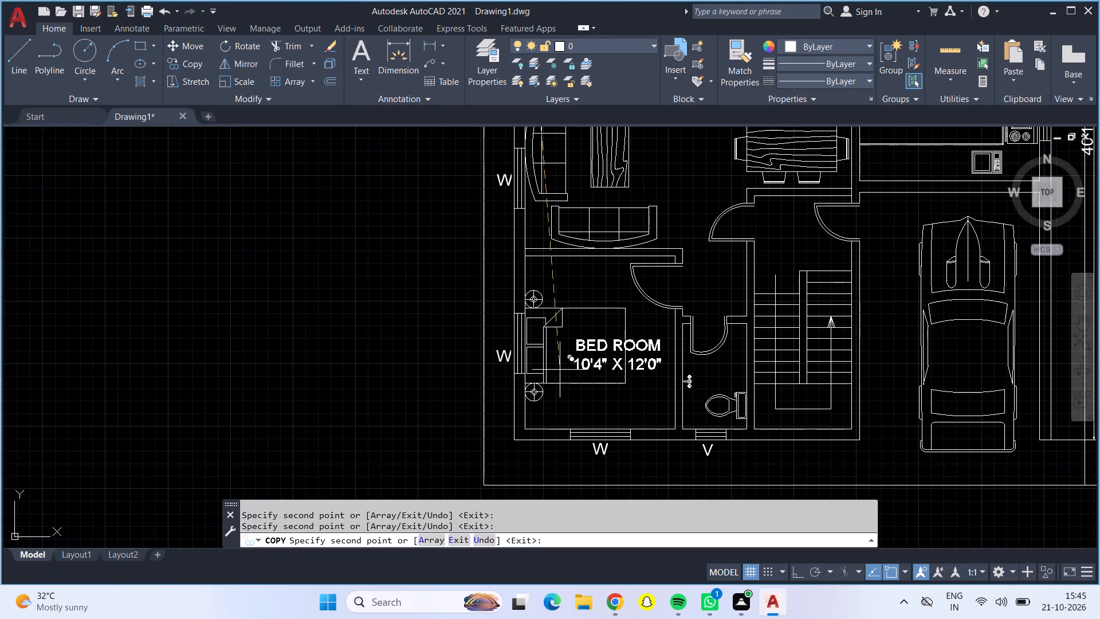
pyautogui.scroll(2, 551, 365)
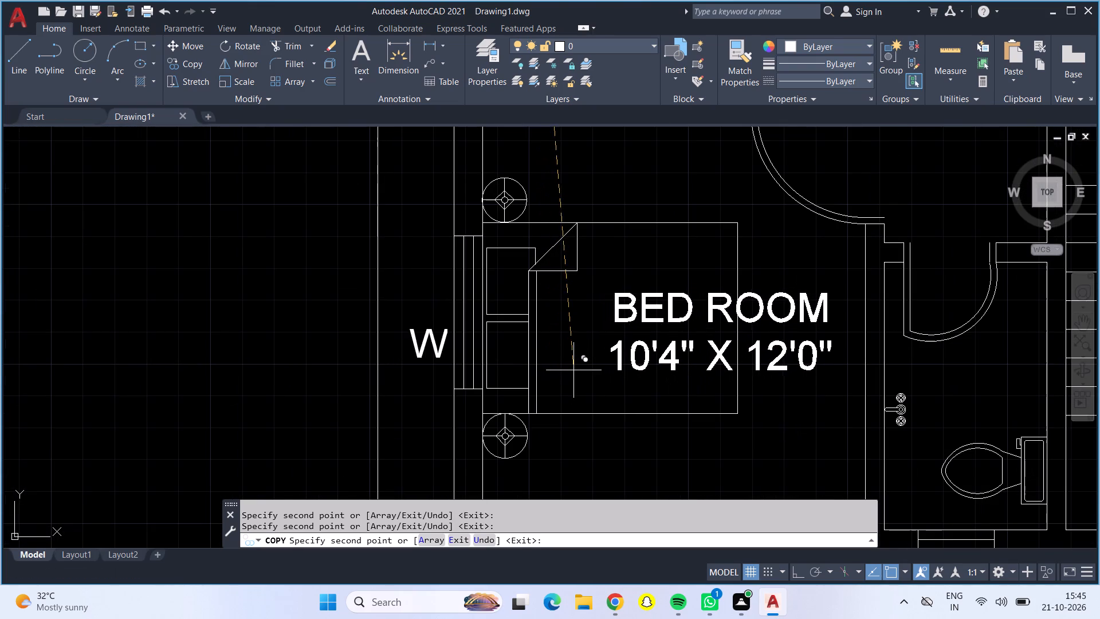
pyautogui.click(565, 370)
pyautogui.scroll(-4, 568, 369)
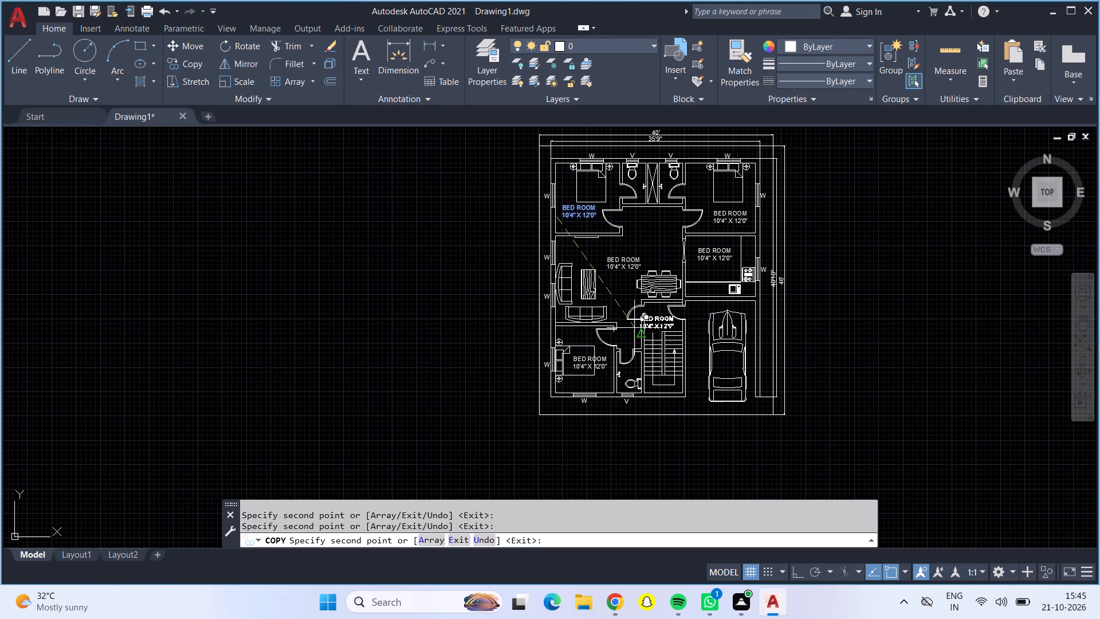
pyautogui.press('Return')
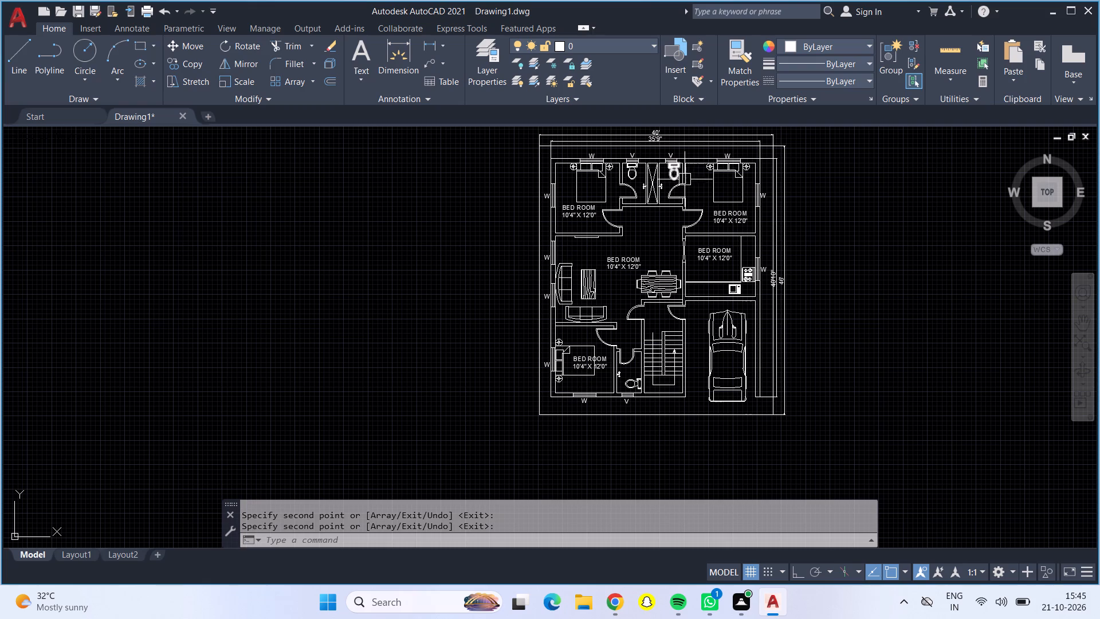
# Change the size line of the upper-right bedroom's label to 12'0" X 12'0".
pyautogui.scroll(3, 713, 217)
pyautogui.doubleClick(745, 214)
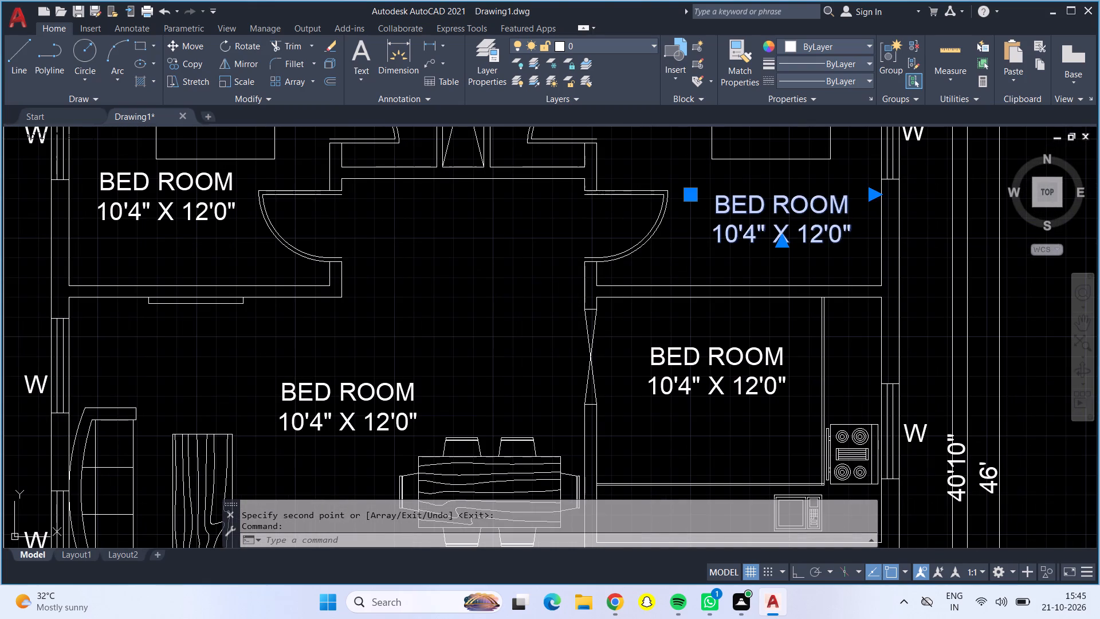
pyautogui.click(866, 228)
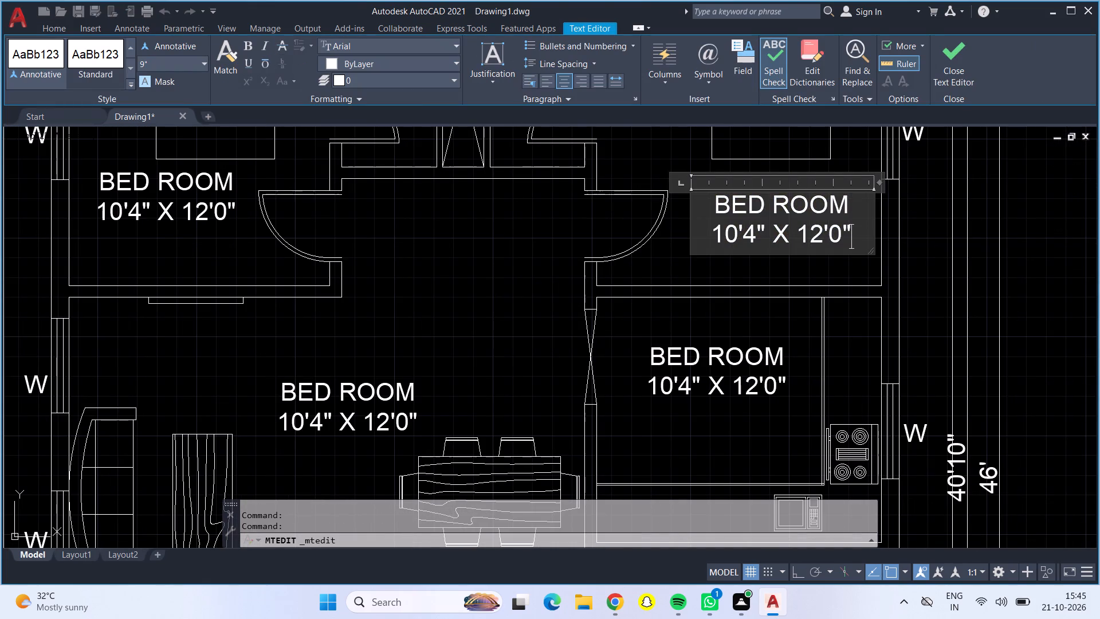
pyautogui.press('BackSpace')
pyautogui.press('BackSpace')
pyautogui.press('BackSpace')
pyautogui.press('BackSpace')
pyautogui.press('BackSpace')
pyautogui.press('BackSpace')
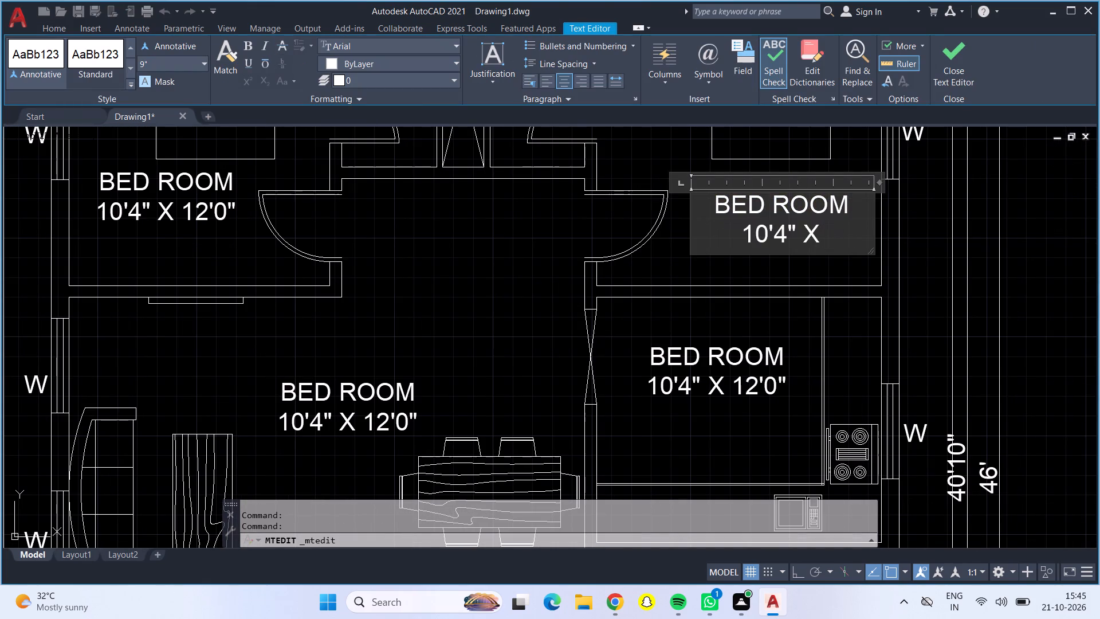
pyautogui.press('BackSpace')
pyautogui.press('BackSpace')
pyautogui.press('BackSpace')
pyautogui.press('BackSpace')
pyautogui.press('BackSpace')
pyautogui.press('BackSpace')
pyautogui.press('2')
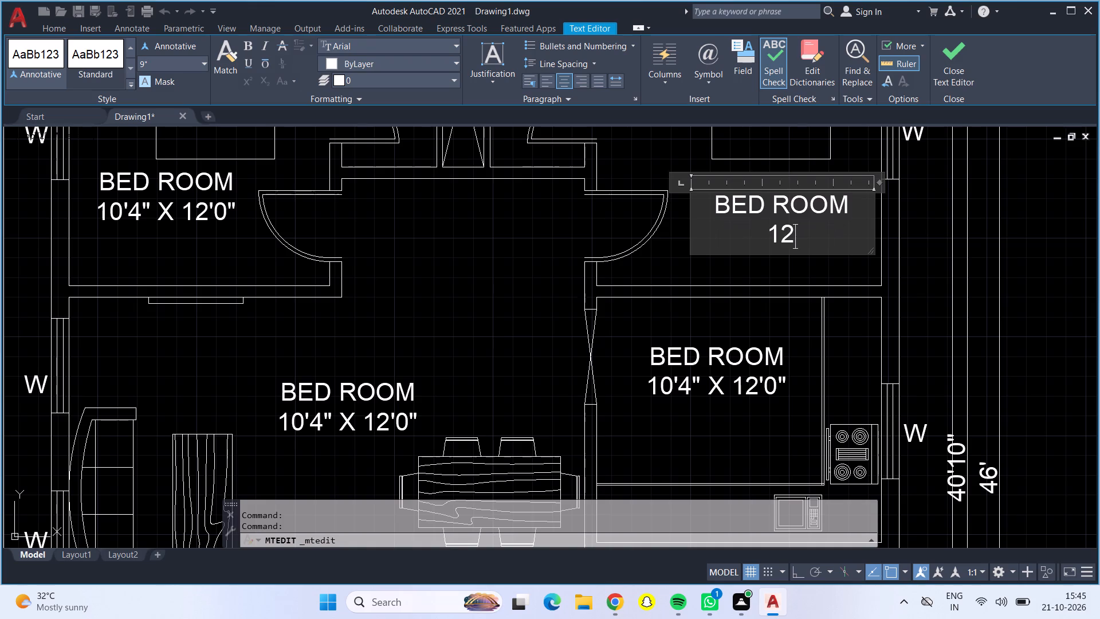
pyautogui.write('\'0" X')
pyautogui.press('space')
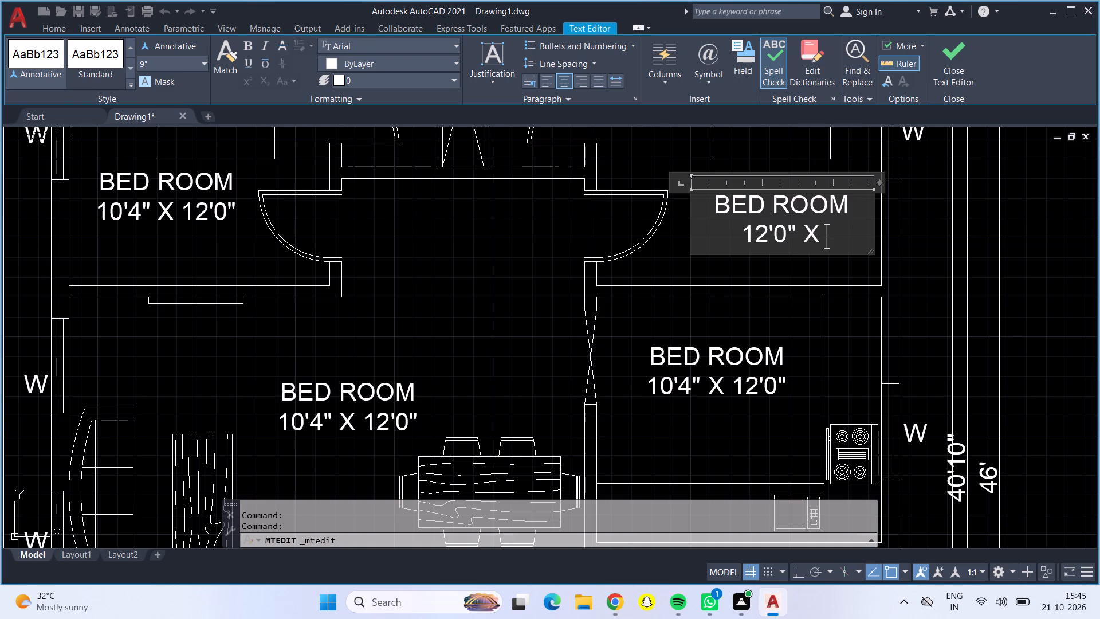
pyautogui.write('10')
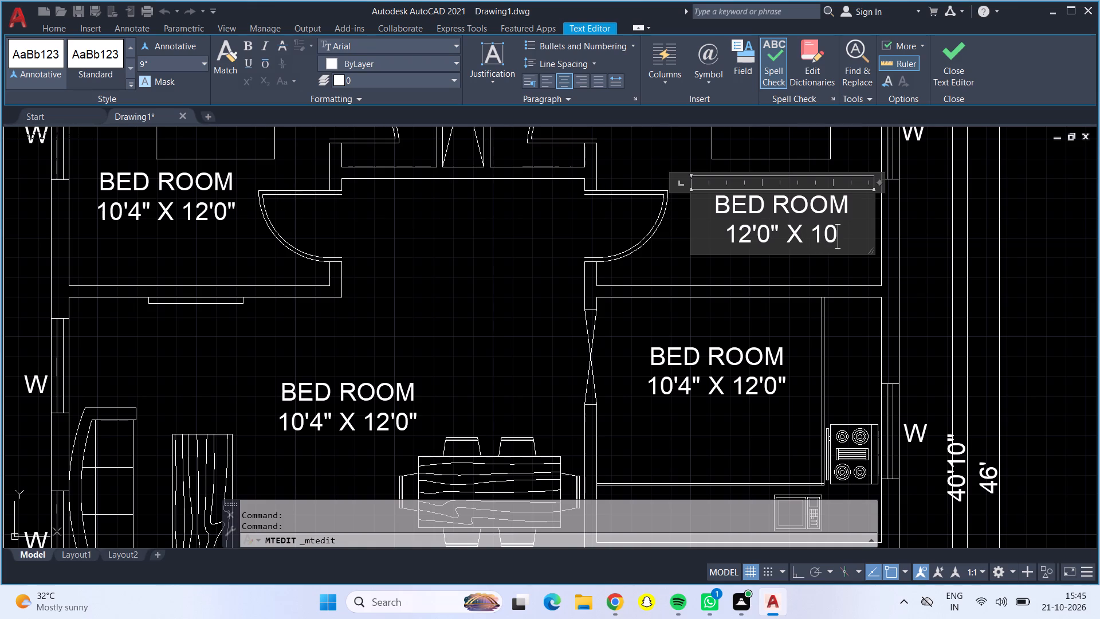
pyautogui.press('BackSpace')
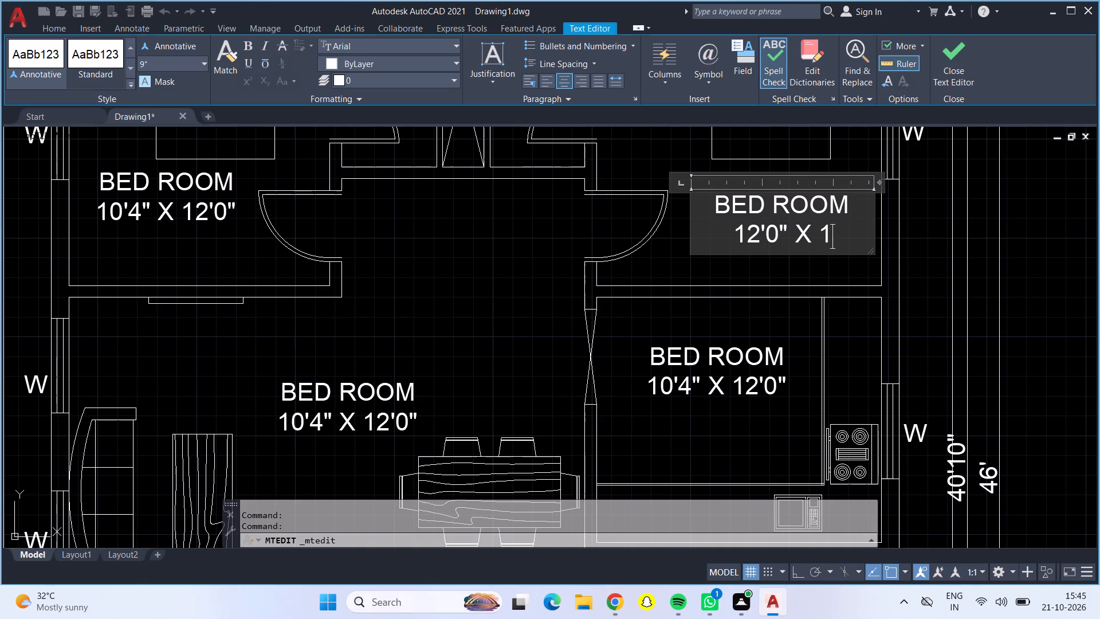
pyautogui.write('2"')
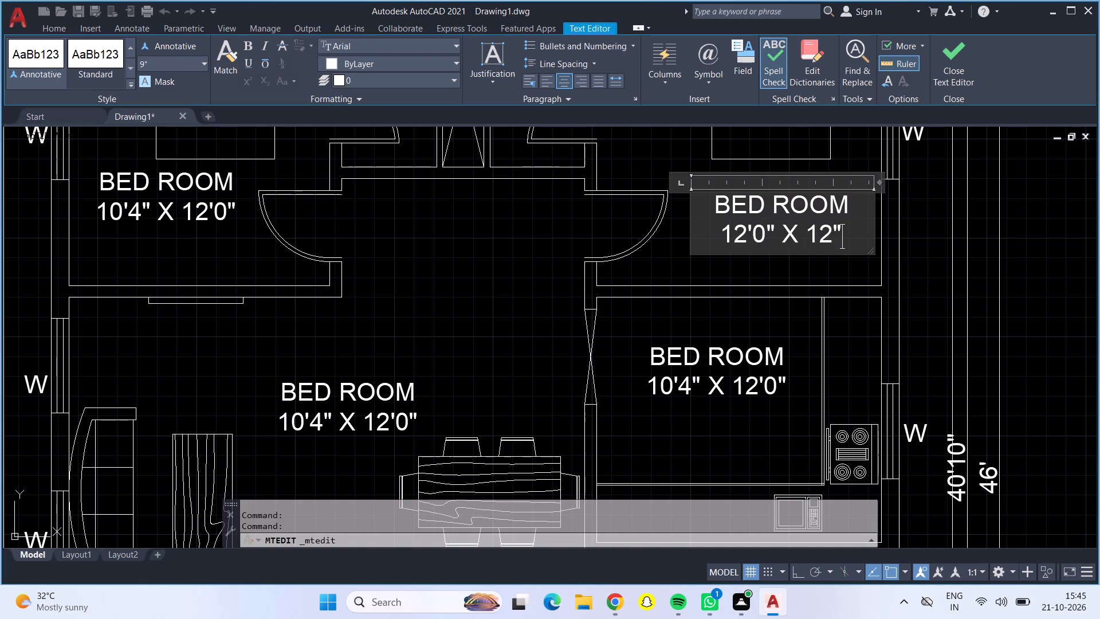
pyautogui.press('BackSpace')
pyautogui.write('\'0"')
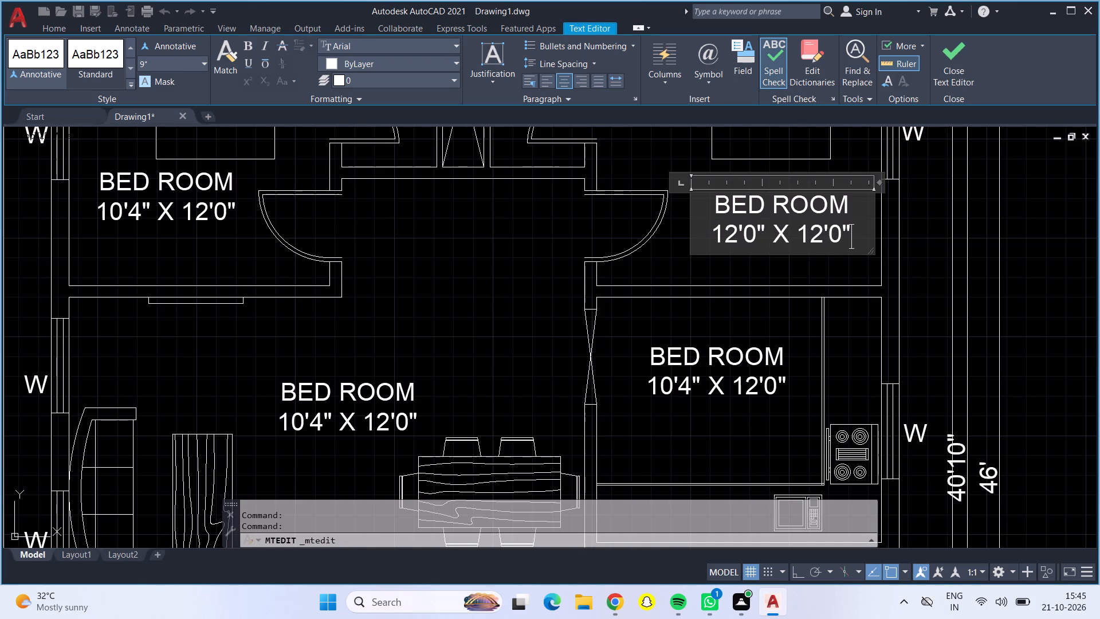
pyautogui.click(520, 331)
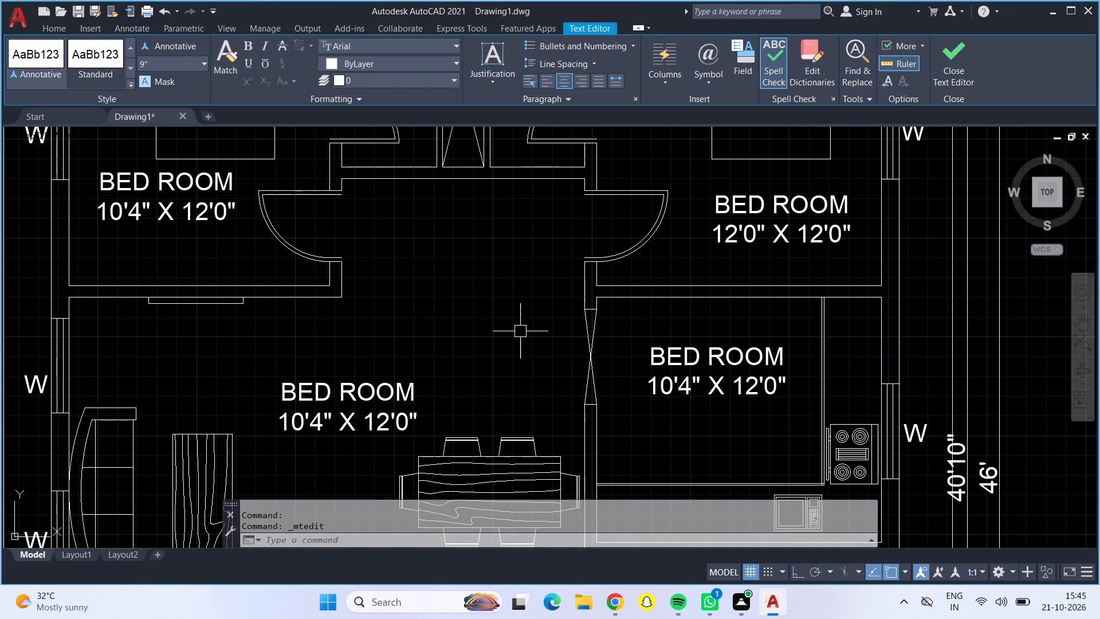
# Replace the copied label in the kitchen with KITCHEN and 12'0" X 10'0" on a second line.
pyautogui.click(678, 367)
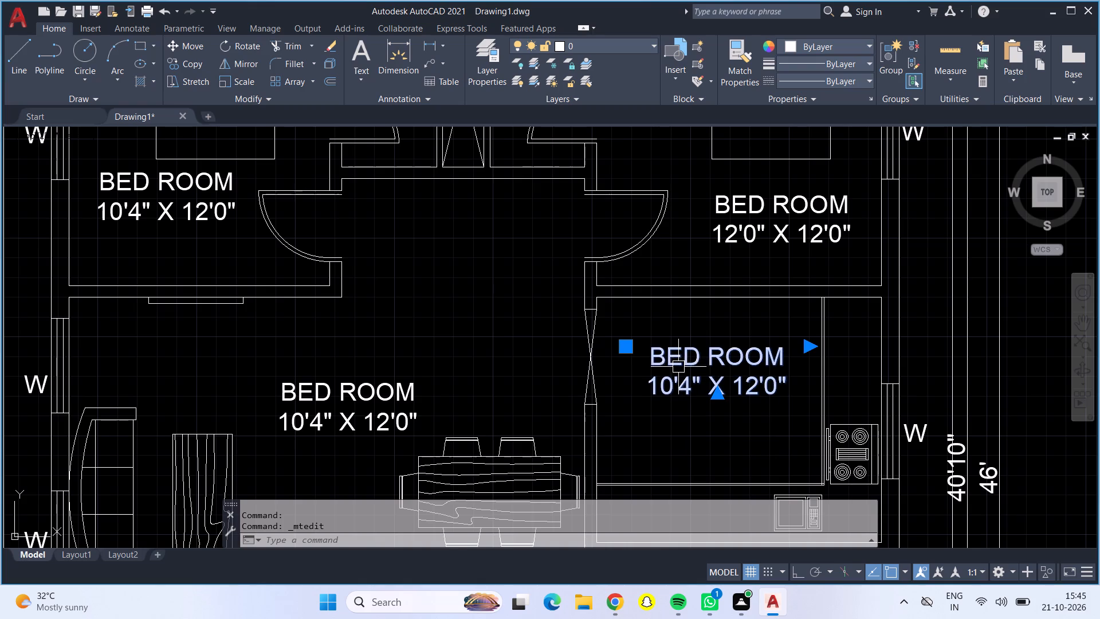
pyautogui.click(678, 362)
pyautogui.doubleClick(760, 383)
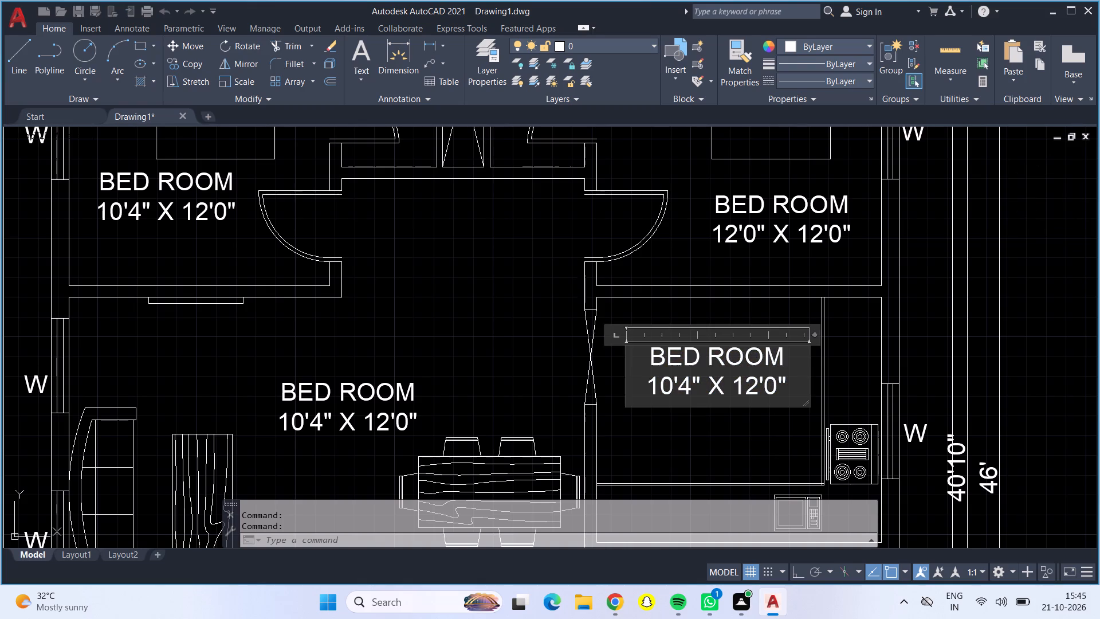
pyautogui.click(783, 389)
pyautogui.press('BackSpace')
pyautogui.press('BackSpace')
pyautogui.press('BackSpace')
pyautogui.press('BackSpace')
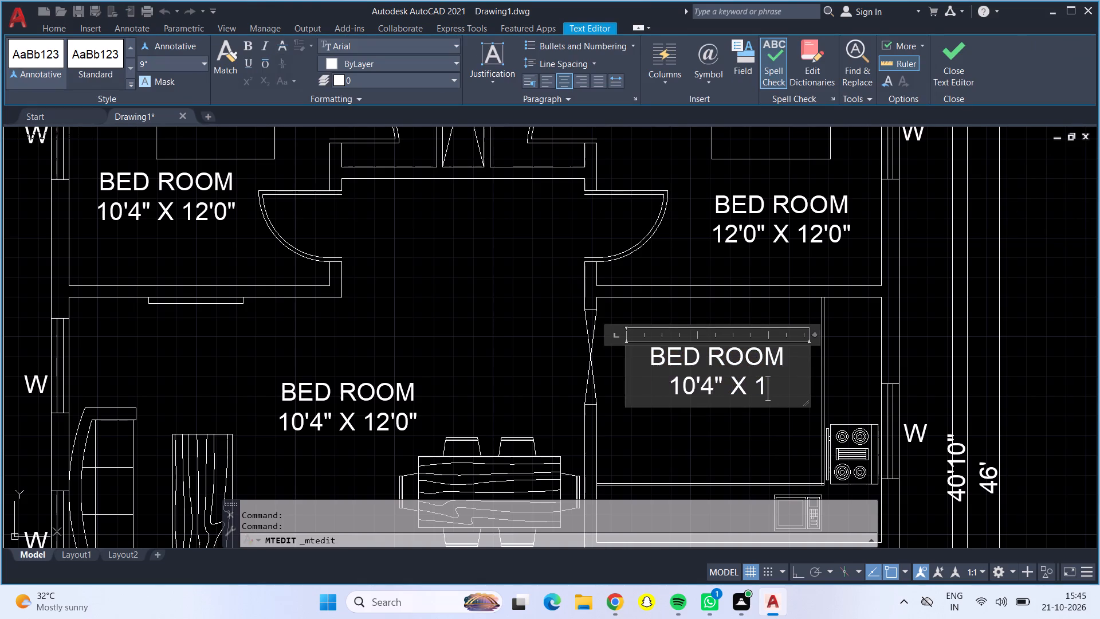
pyautogui.press('BackSpace')
pyautogui.press('BackSpace')
pyautogui.press('BackSpace')
pyautogui.press('BackSpace')
pyautogui.press('BackSpace')
pyautogui.press('BackSpace')
pyautogui.press('BackSpace')
pyautogui.press('BackSpace')
pyautogui.press('BackSpace')
pyautogui.press('BackSpace')
pyautogui.press('BackSpace')
pyautogui.press('BackSpace')
pyautogui.press('BackSpace')
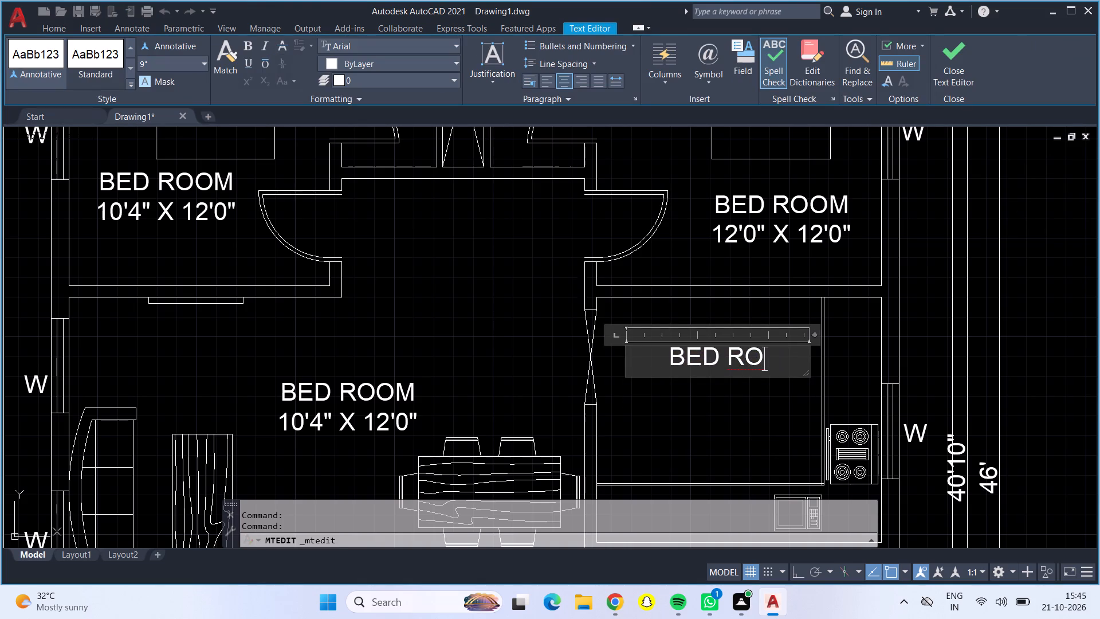
pyautogui.press('BackSpace')
pyautogui.press('BackSpace')
pyautogui.press('BackSpace')
pyautogui.press('BackSpace')
pyautogui.press('BackSpace')
pyautogui.press('BackSpace')
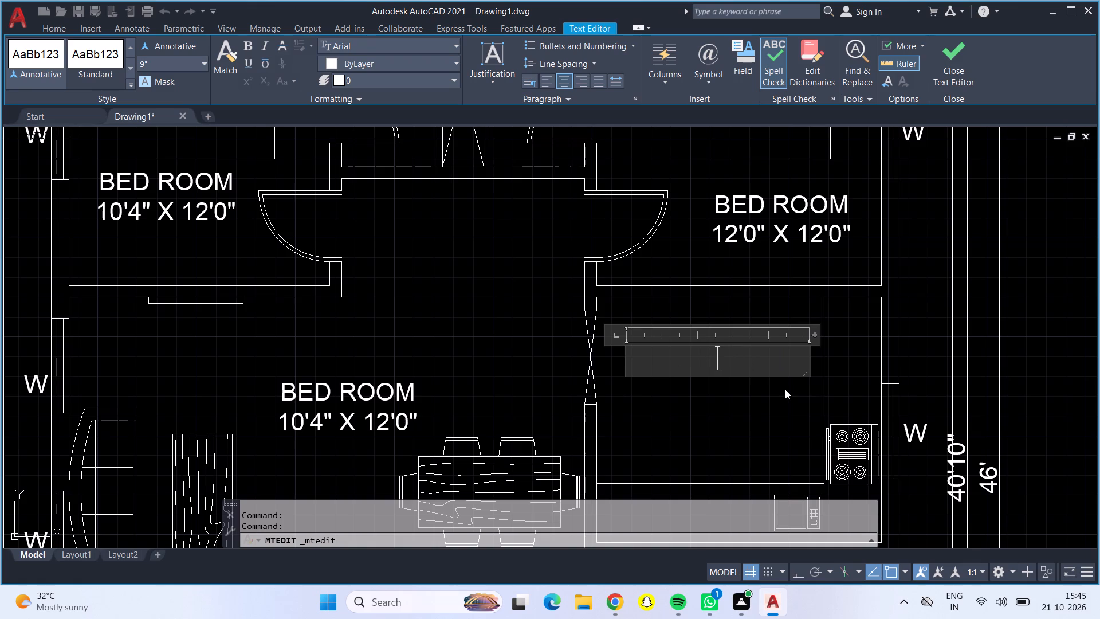
pyautogui.hotkey('shift', 'k')
pyautogui.write('IT')
pyautogui.hotkey('shift', 'c')
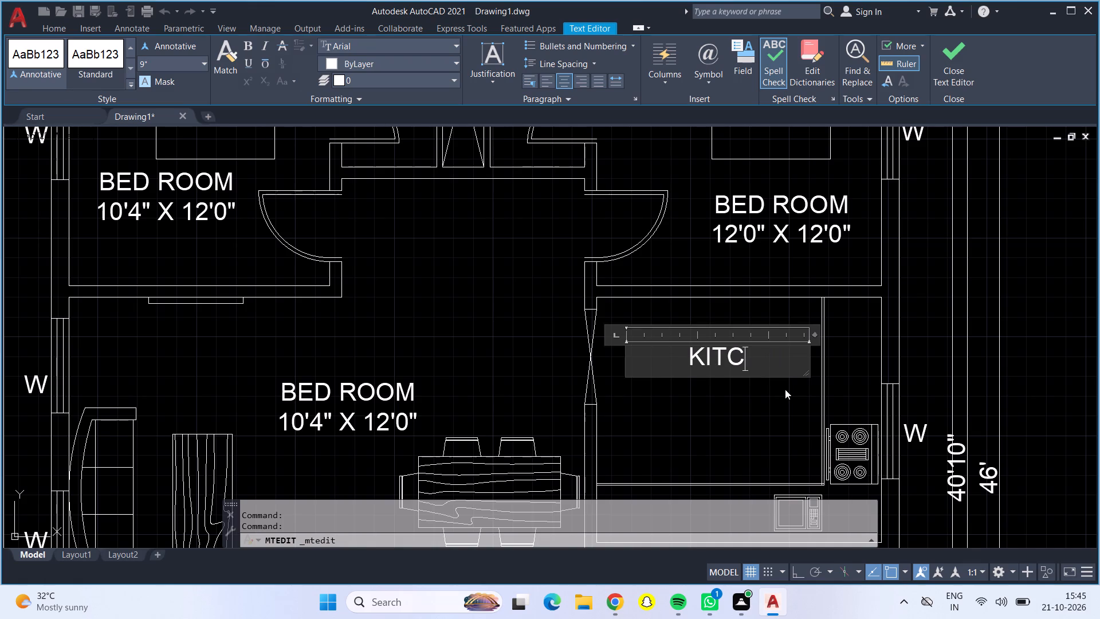
pyautogui.write('HE')
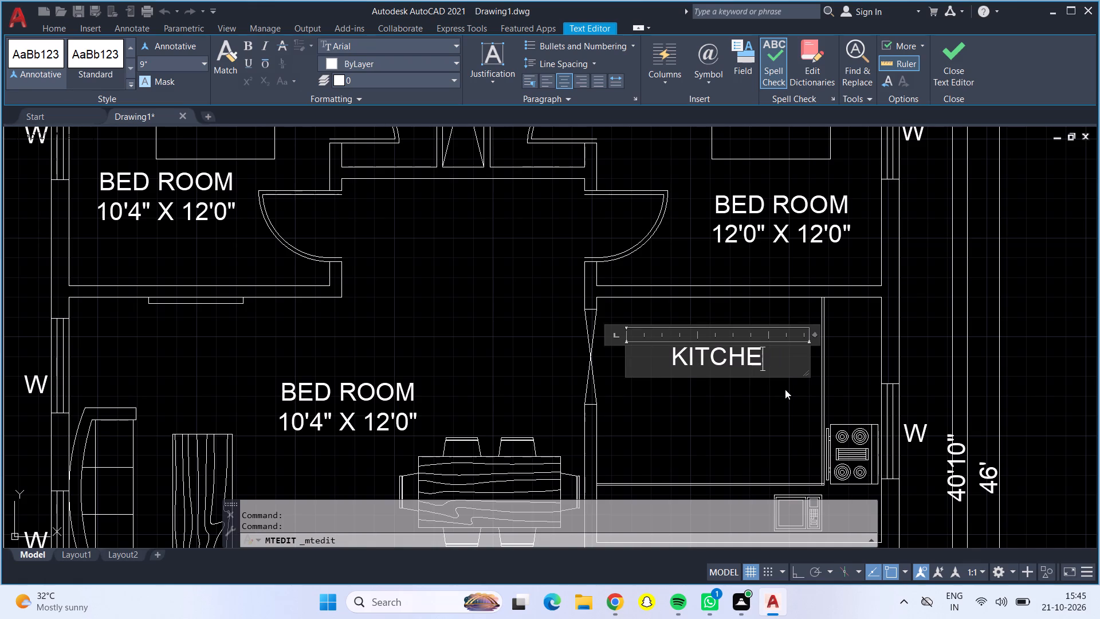
pyautogui.hotkey('shift', 'n')
pyautogui.press('Return')
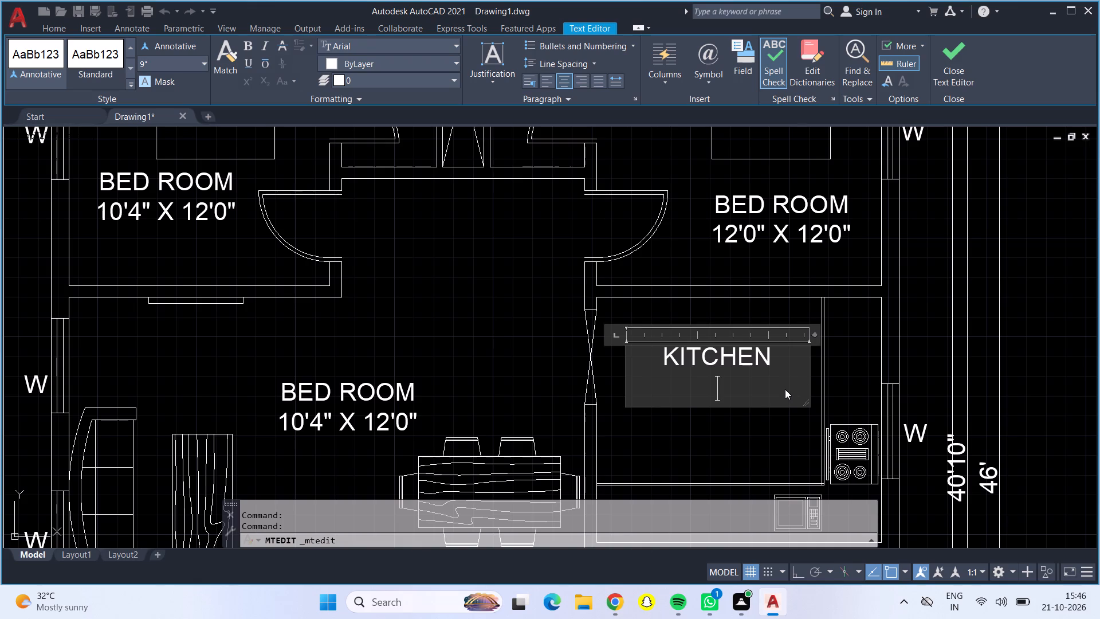
pyautogui.write('12')
pyautogui.write('\'0"')
pyautogui.press('space')
pyautogui.write('X')
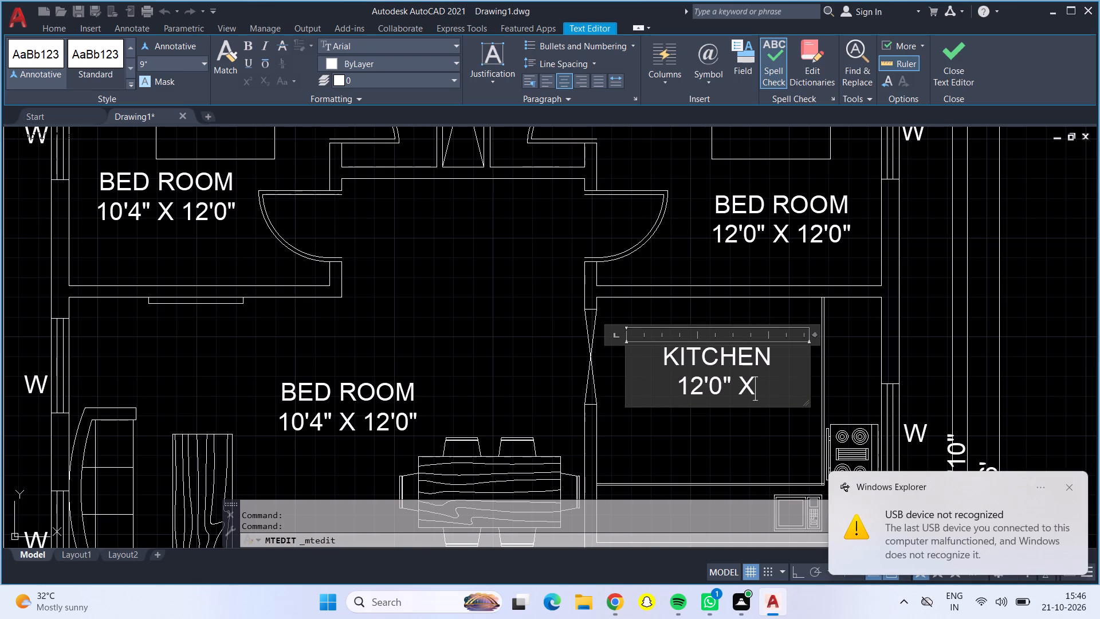
pyautogui.press('space')
pyautogui.write("10'")
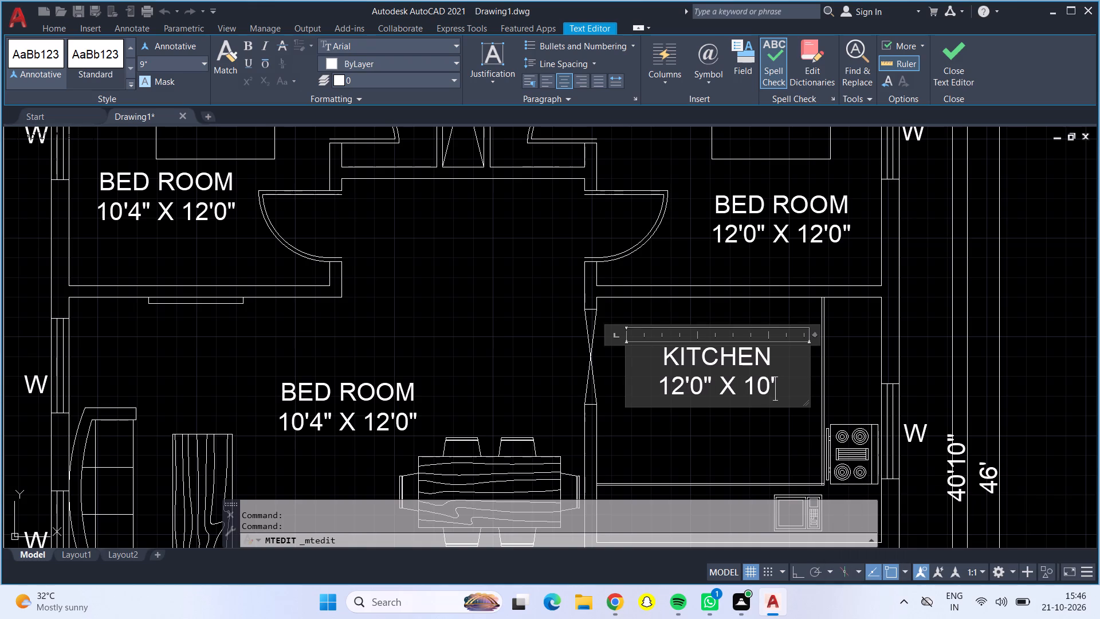
pyautogui.press('0')
pyautogui.hotkey('shift', '"')
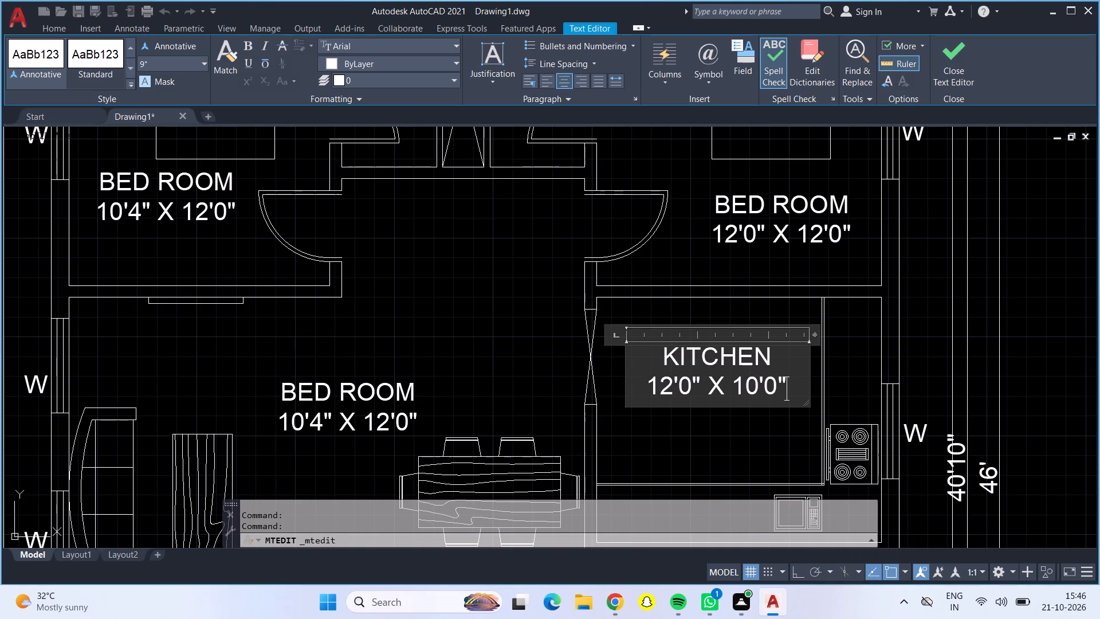
pyautogui.click(755, 444)
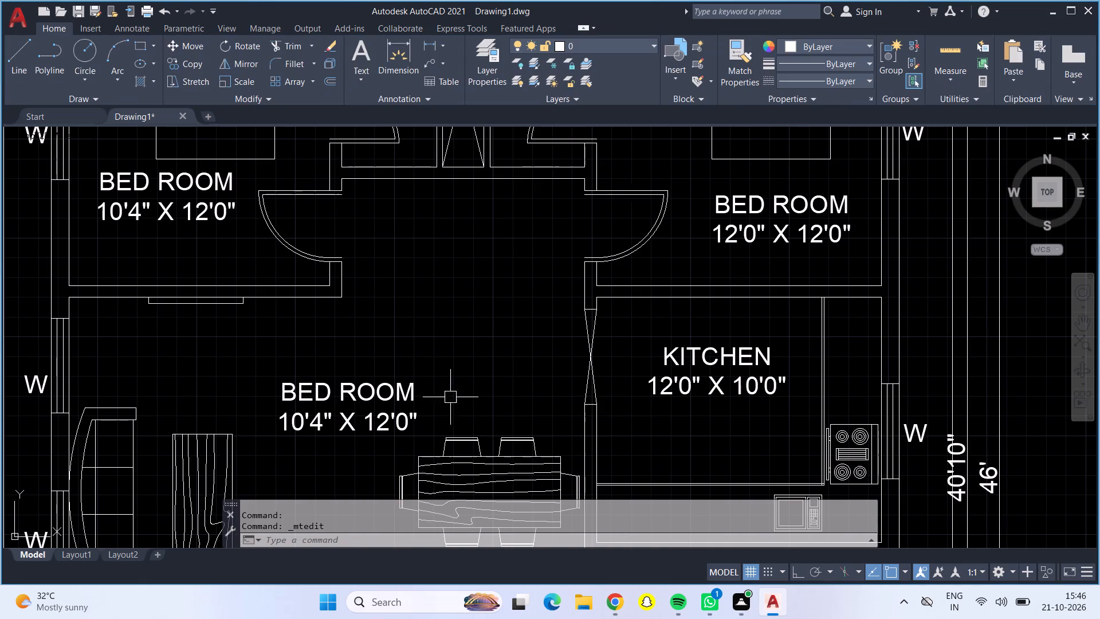
# Open the copied BED ROOM label in the living/dining hall for editing.
pyautogui.doubleClick(343, 391)
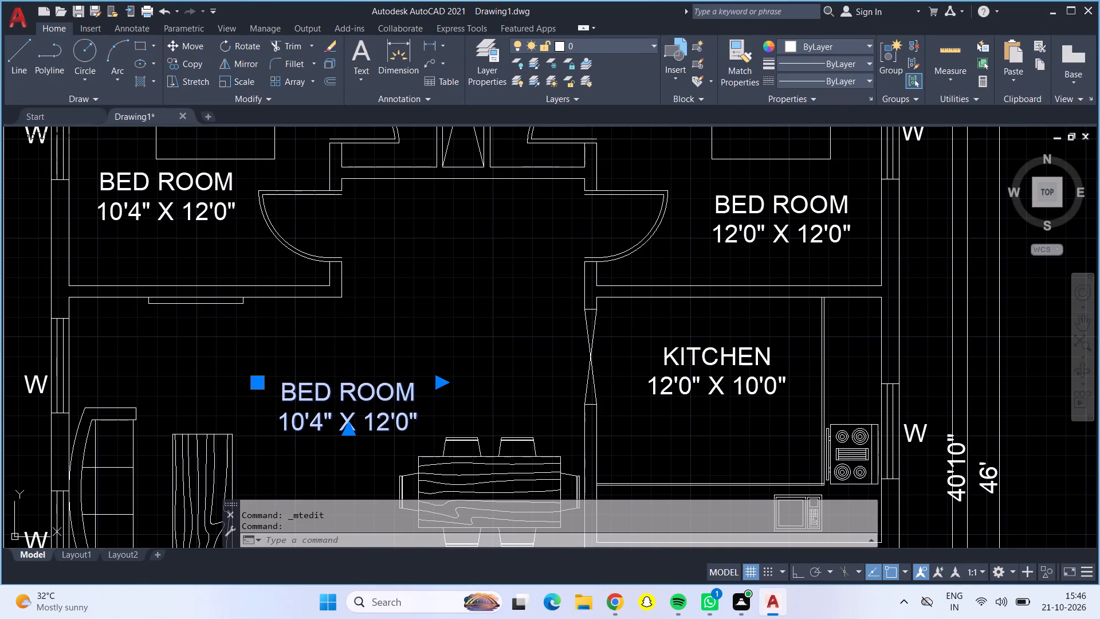
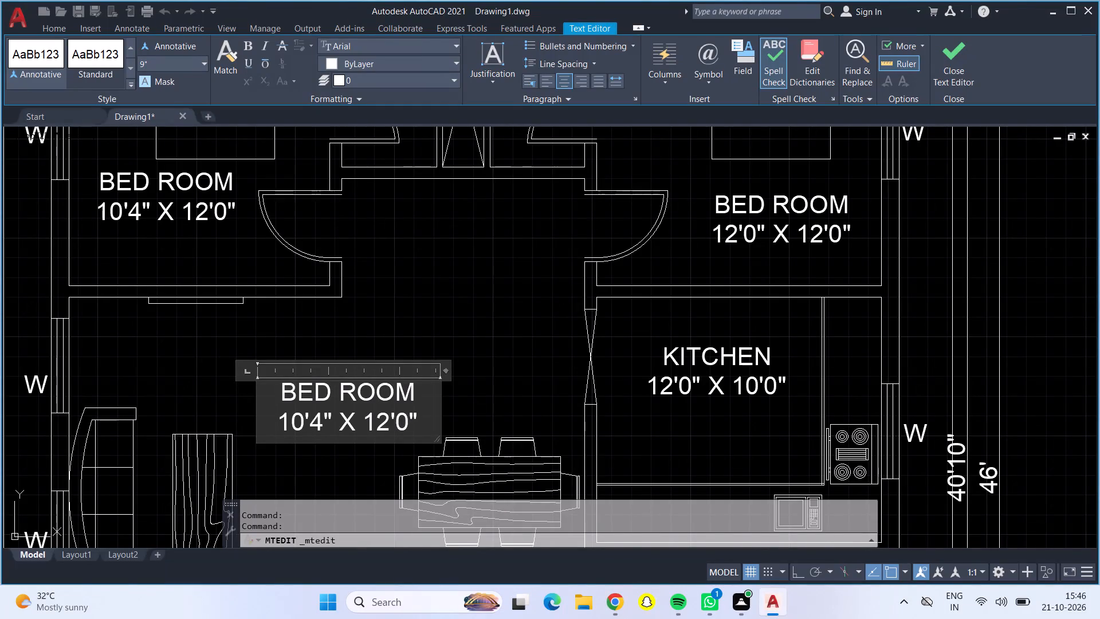
# Replace the copied label's text in the living/dining hall with HALL DINING, ending with the text cursor just before DINING.
pyautogui.click(426, 424)
pyautogui.press('BackSpace')
pyautogui.press('BackSpace')
pyautogui.press('BackSpace')
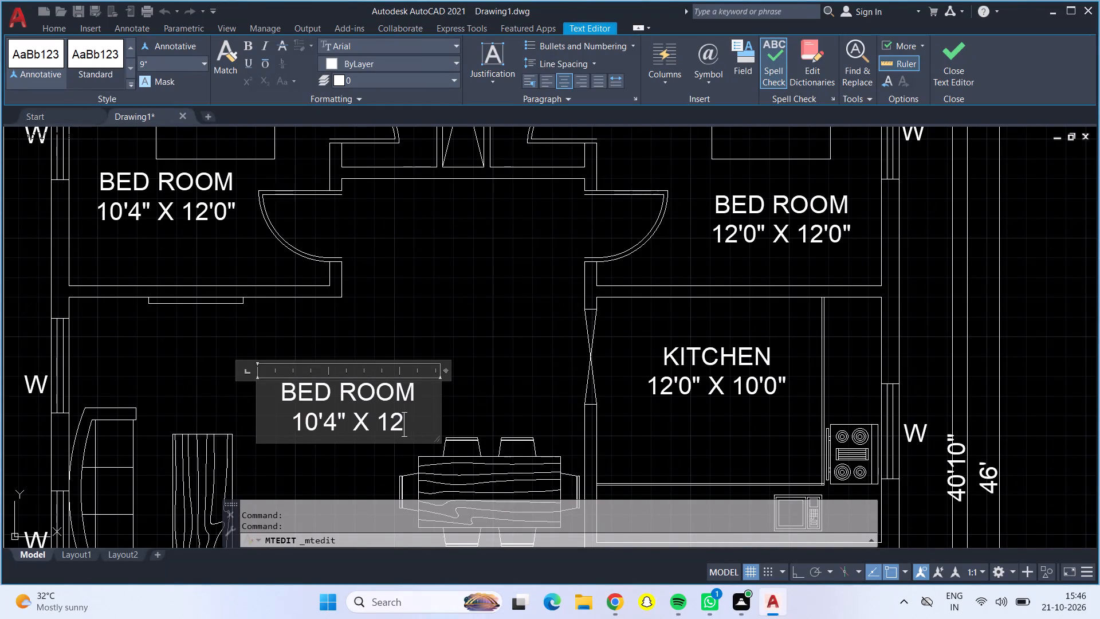
pyautogui.press('BackSpace')
pyautogui.press('BackSpace')
pyautogui.press('BackSpace')
pyautogui.press('BackSpace')
pyautogui.press('BackSpace')
pyautogui.press('BackSpace')
pyautogui.press('BackSpace')
pyautogui.press('BackSpace')
pyautogui.press('BackSpace')
pyautogui.press('BackSpace')
pyautogui.press('BackSpace')
pyautogui.press('BackSpace')
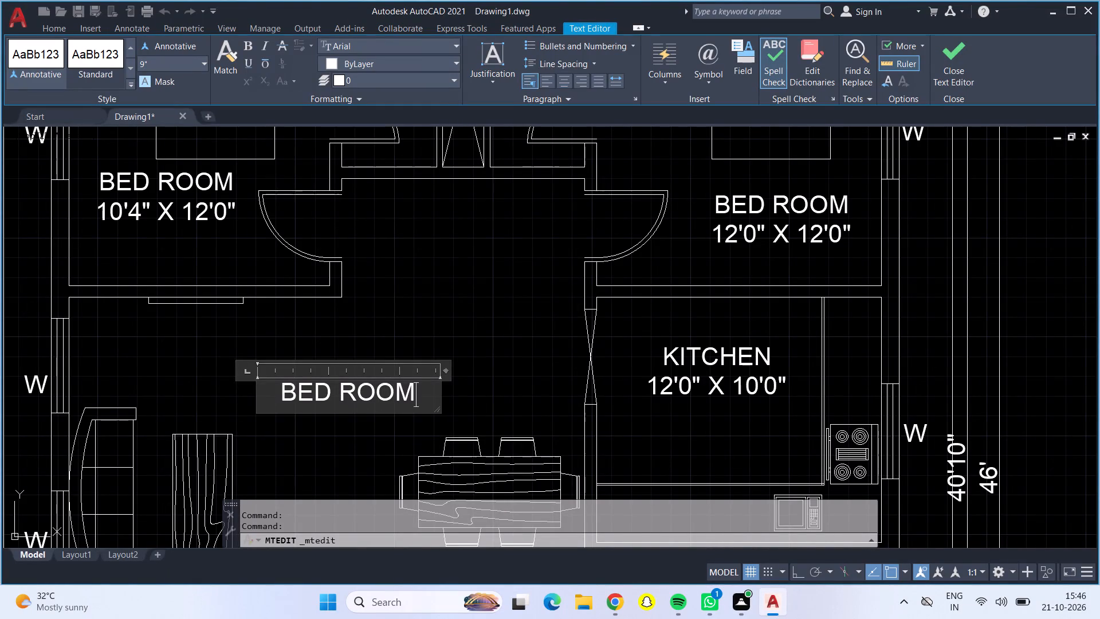
pyautogui.press('BackSpace')
pyautogui.press('BackSpace')
pyautogui.press('BackSpace')
pyautogui.press('BackSpace')
pyautogui.press('BackSpace')
pyautogui.press('BackSpace')
pyautogui.press('BackSpace')
pyautogui.press('BackSpace')
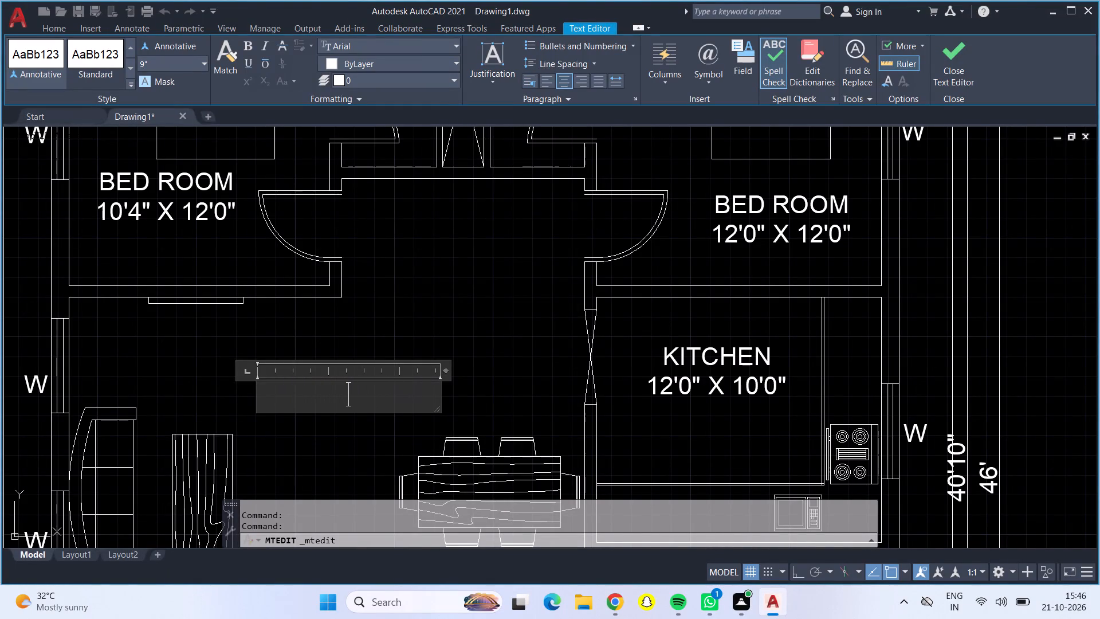
pyautogui.write('HA')
pyautogui.write('LL')
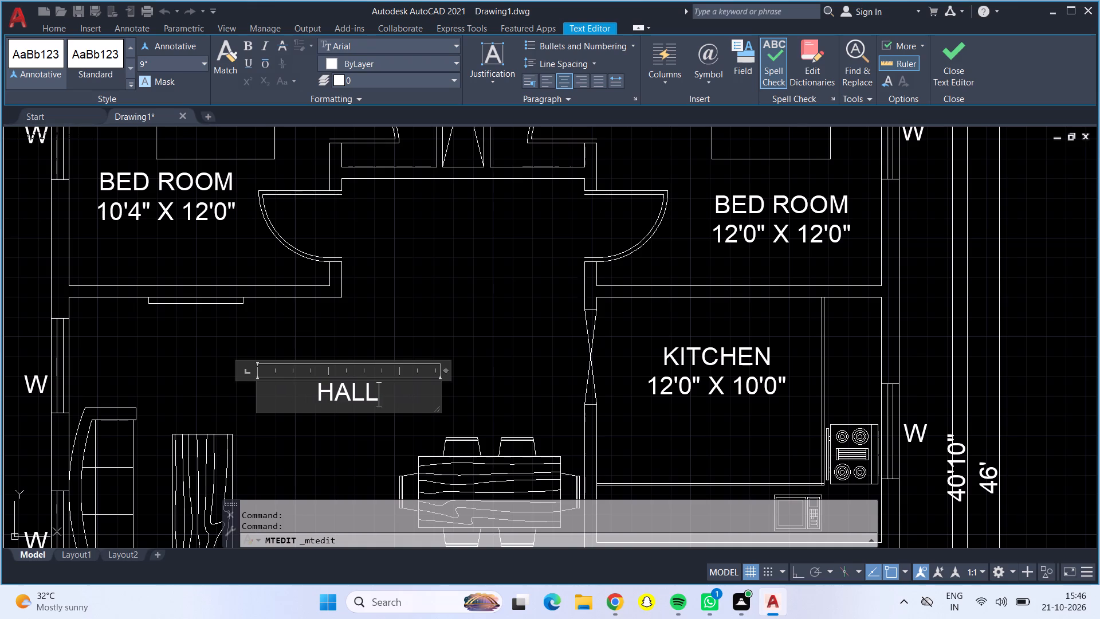
pyautogui.press('space')
pyautogui.write('DIN')
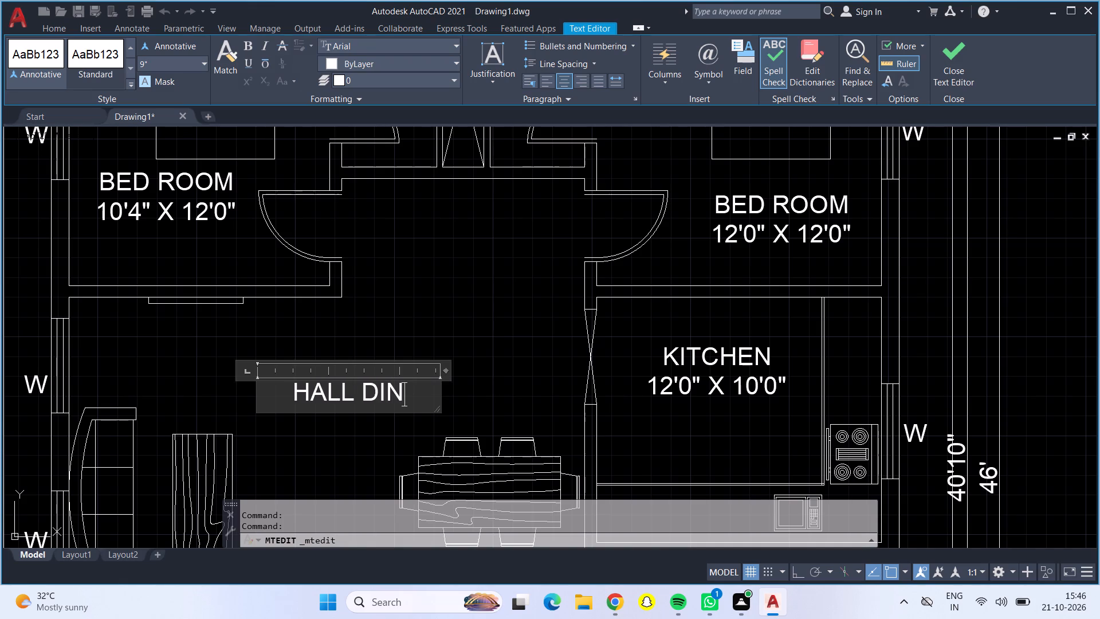
pyautogui.hotkey('shift', 'i')
pyautogui.write('NG')
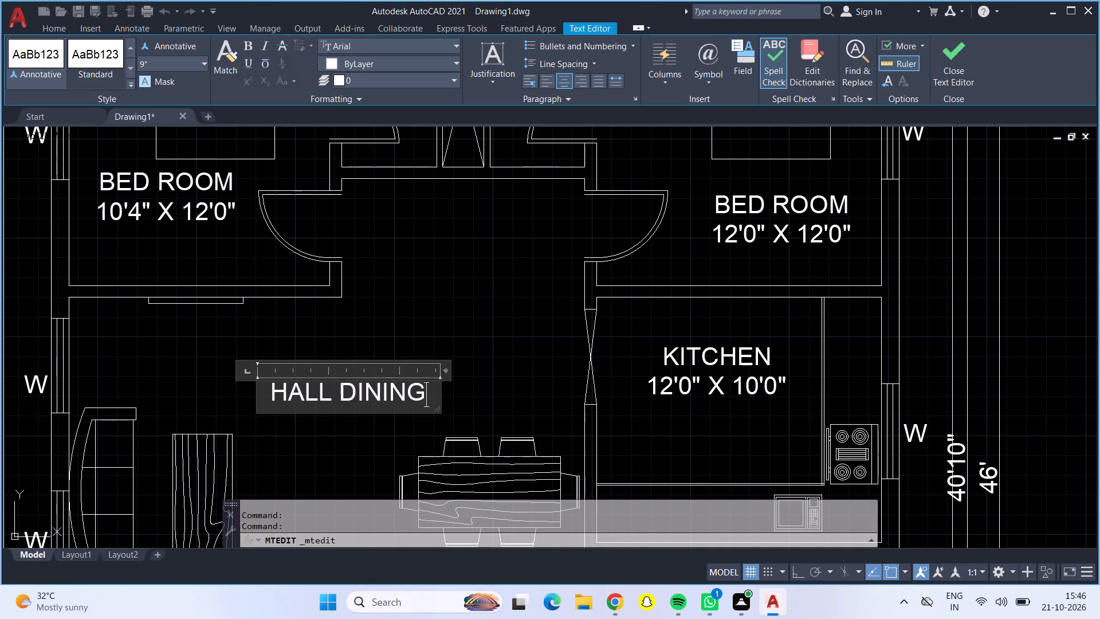
pyautogui.click(339, 396)
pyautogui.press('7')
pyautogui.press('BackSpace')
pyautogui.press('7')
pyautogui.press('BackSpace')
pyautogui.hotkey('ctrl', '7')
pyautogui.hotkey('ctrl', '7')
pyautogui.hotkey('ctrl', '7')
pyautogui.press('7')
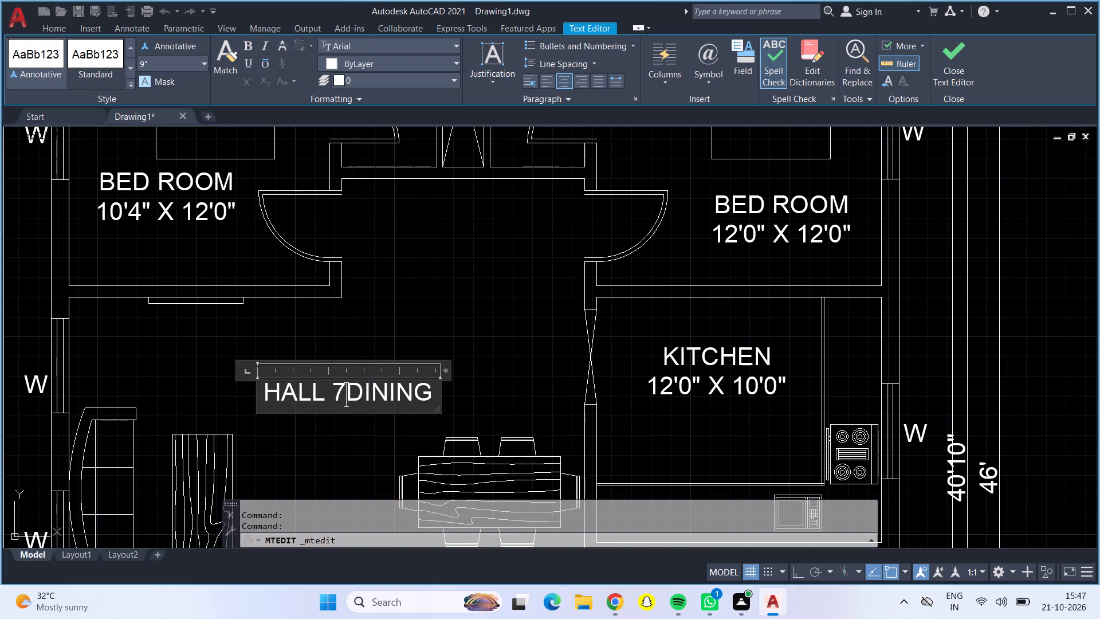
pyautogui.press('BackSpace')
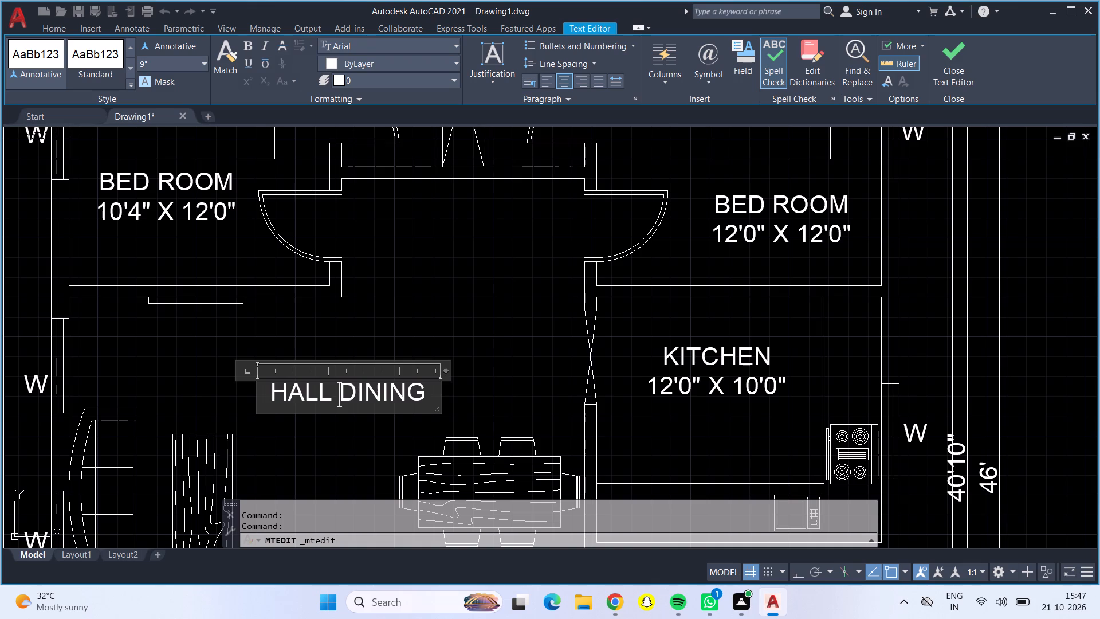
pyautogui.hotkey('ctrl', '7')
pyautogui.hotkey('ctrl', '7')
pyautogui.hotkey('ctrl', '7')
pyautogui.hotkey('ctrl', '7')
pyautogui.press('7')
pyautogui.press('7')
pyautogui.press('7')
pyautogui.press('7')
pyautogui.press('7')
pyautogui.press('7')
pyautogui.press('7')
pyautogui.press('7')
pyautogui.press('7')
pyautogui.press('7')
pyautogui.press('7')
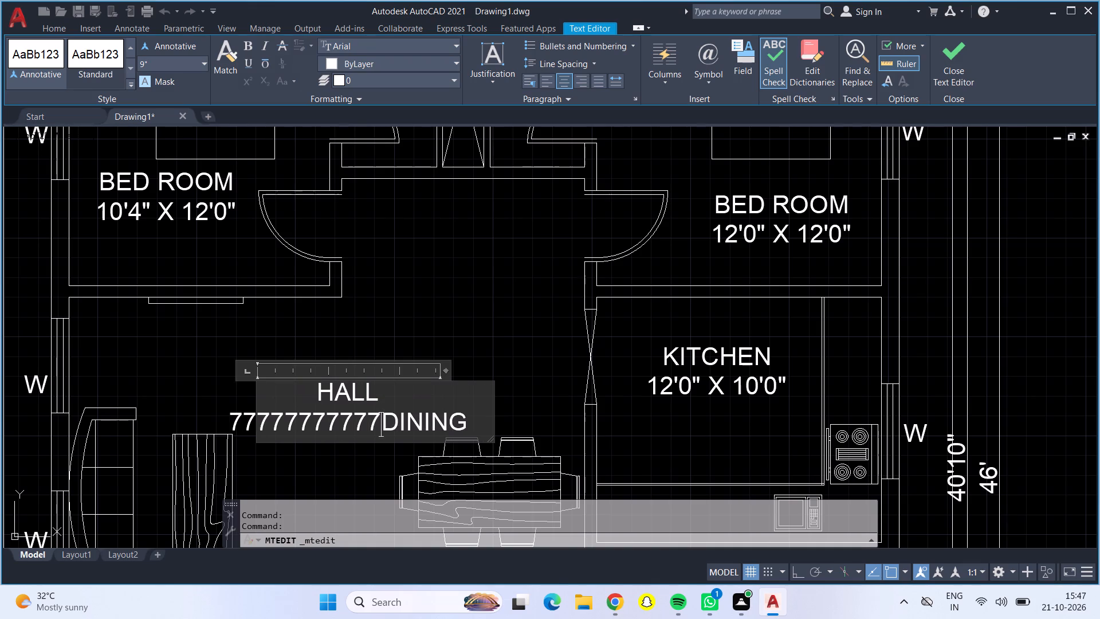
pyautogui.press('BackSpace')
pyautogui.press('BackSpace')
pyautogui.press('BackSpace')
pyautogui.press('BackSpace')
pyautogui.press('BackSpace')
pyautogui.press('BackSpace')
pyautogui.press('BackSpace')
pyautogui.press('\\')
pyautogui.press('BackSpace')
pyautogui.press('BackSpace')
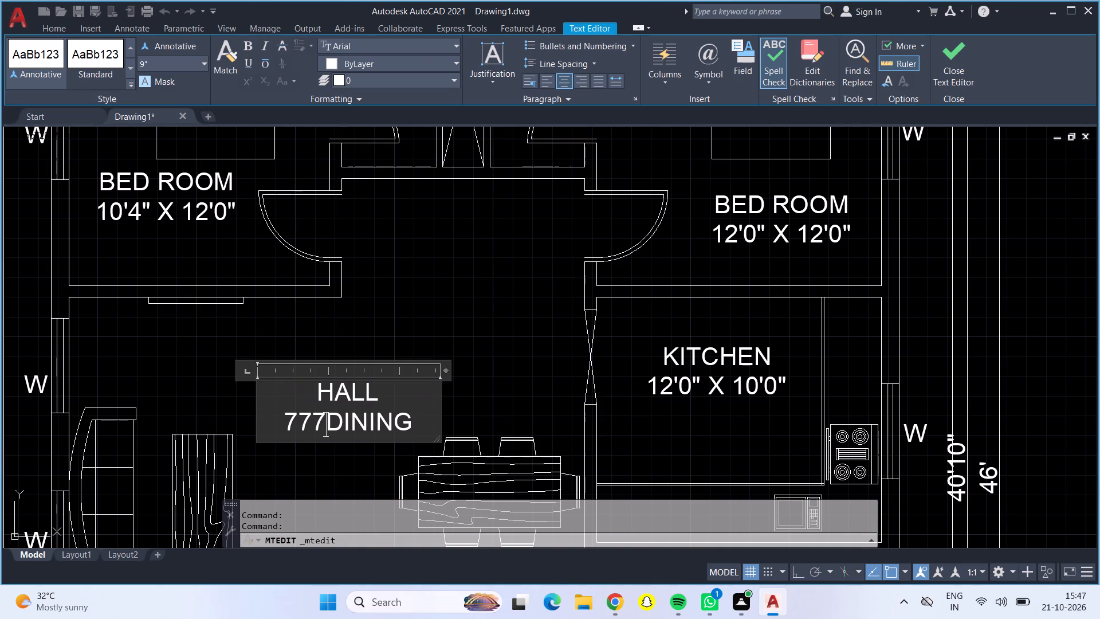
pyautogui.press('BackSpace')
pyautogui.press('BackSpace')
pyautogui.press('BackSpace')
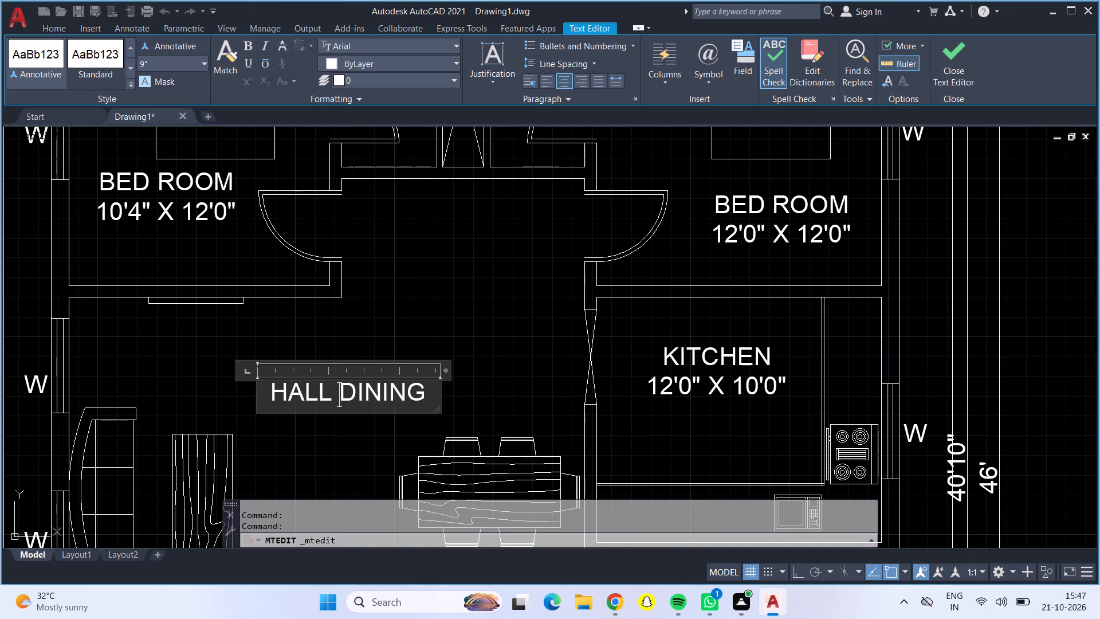
# Insert an ampersand before DINING so the hall label's first line reads HALL &DINING.
pyautogui.hotkey('shift', '&')
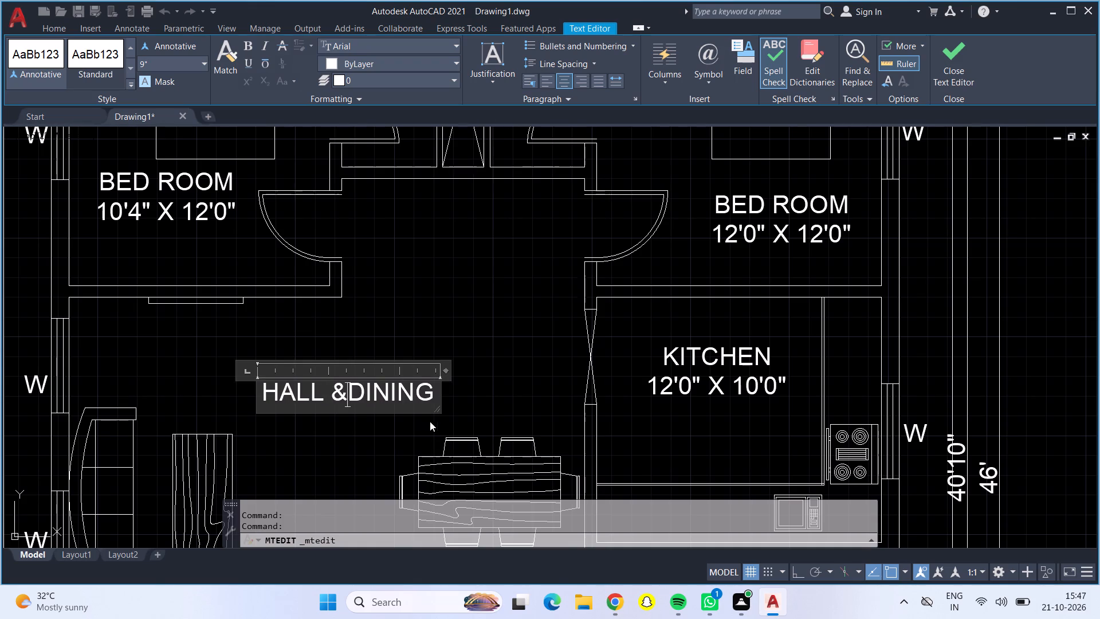
# Add the size 14'5" X 15'0" as a second line under HALL &DINING and finish editing the label.
pyautogui.click(428, 407)
pyautogui.press('Return')
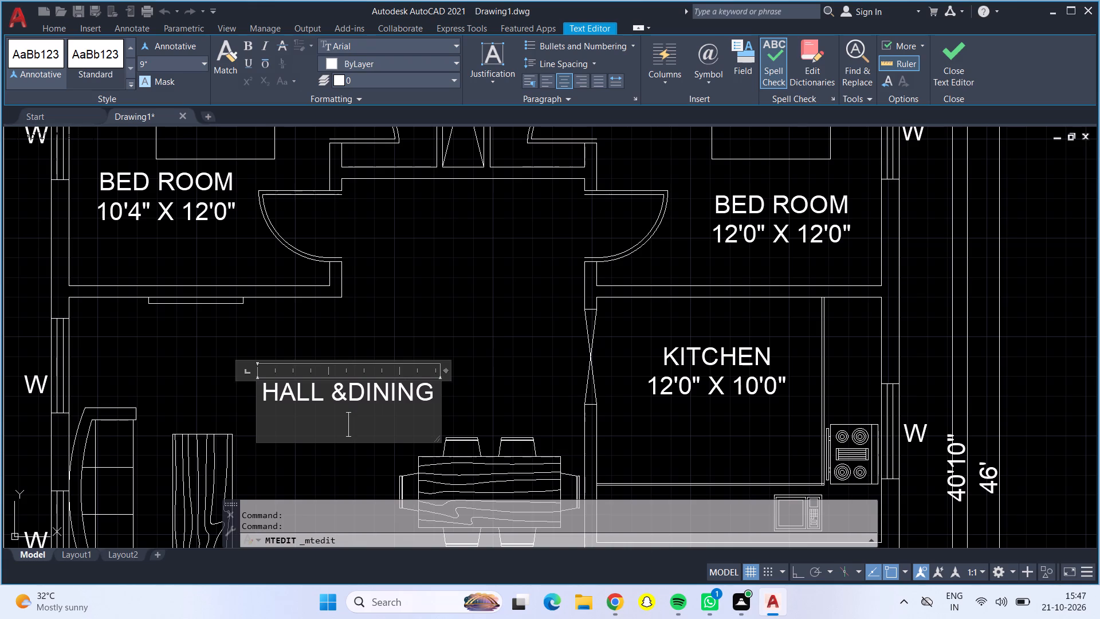
pyautogui.write("14'")
pyautogui.write('5" x')
pyautogui.press('space')
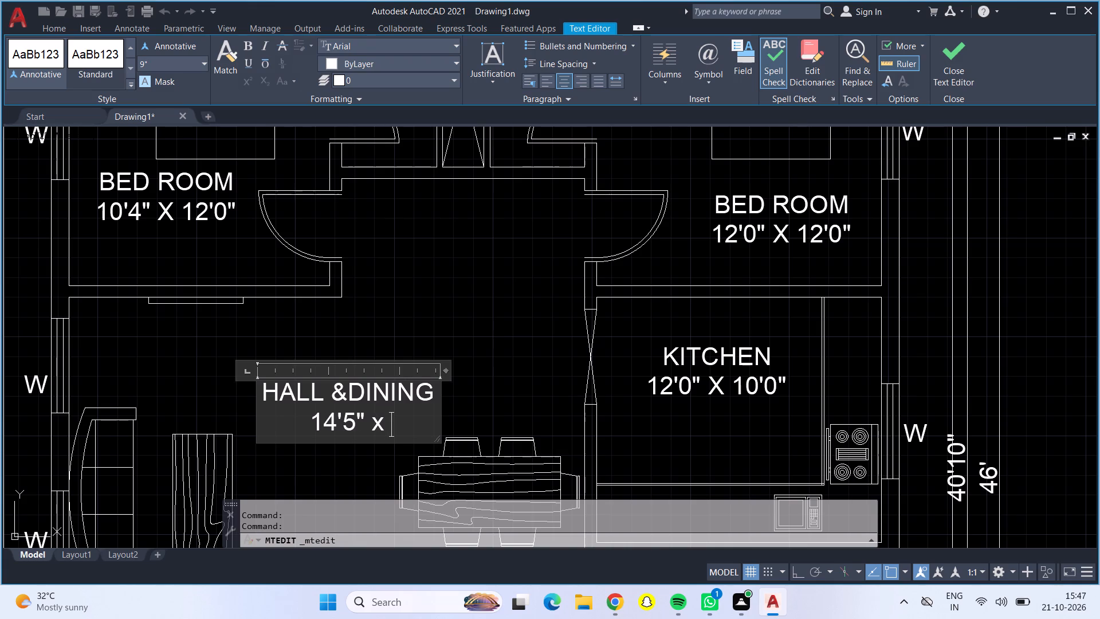
pyautogui.press('BackSpace')
pyautogui.press('BackSpace')
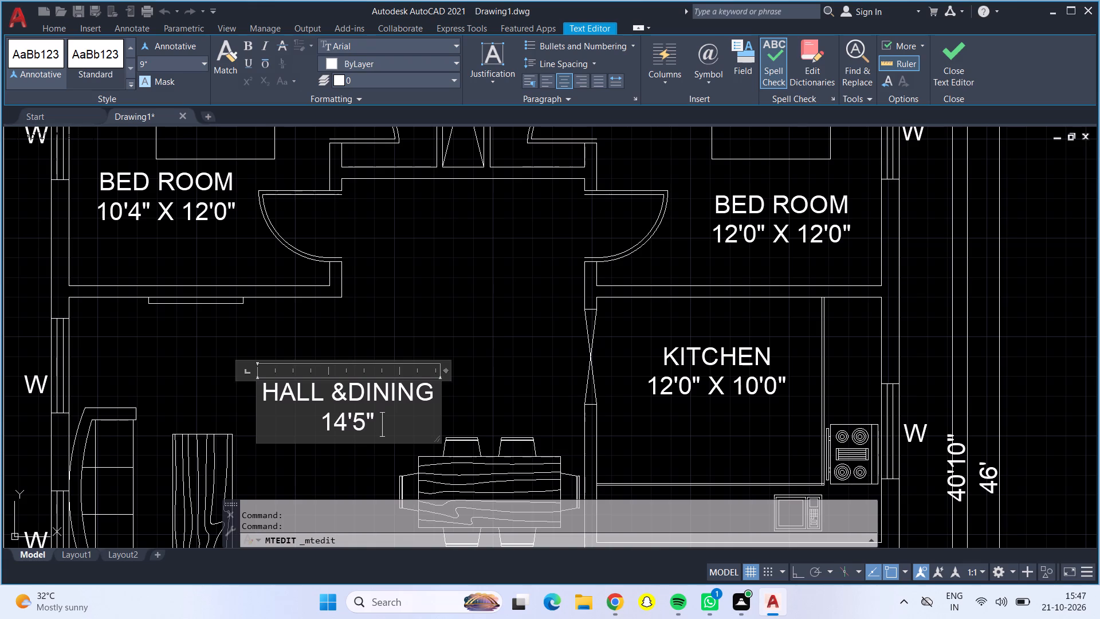
pyautogui.write('X')
pyautogui.press('space')
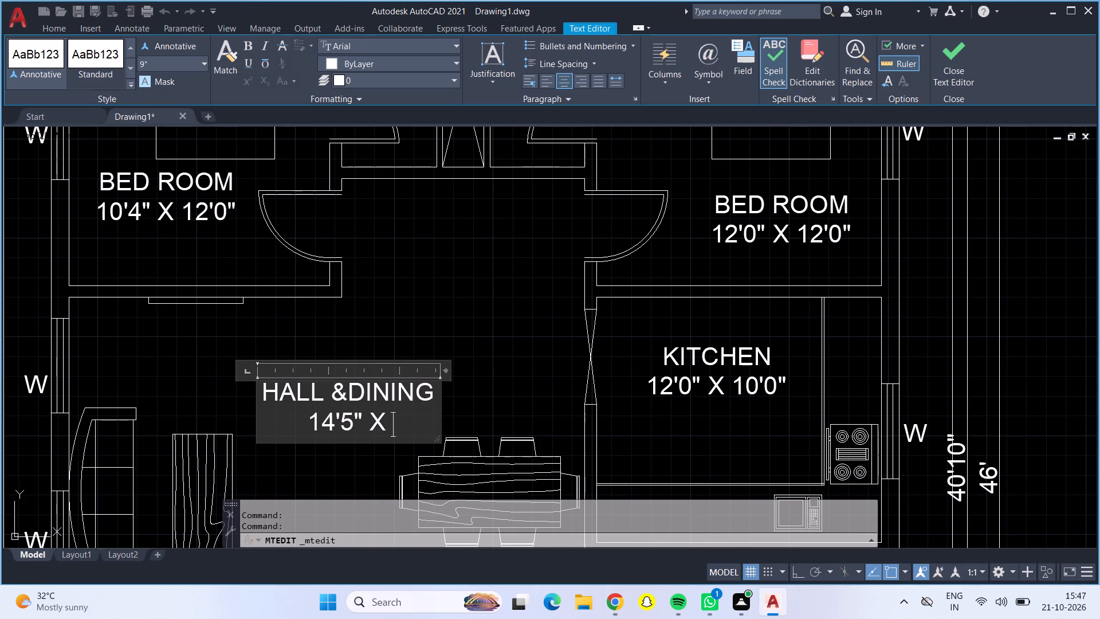
pyautogui.write('15\'0"')
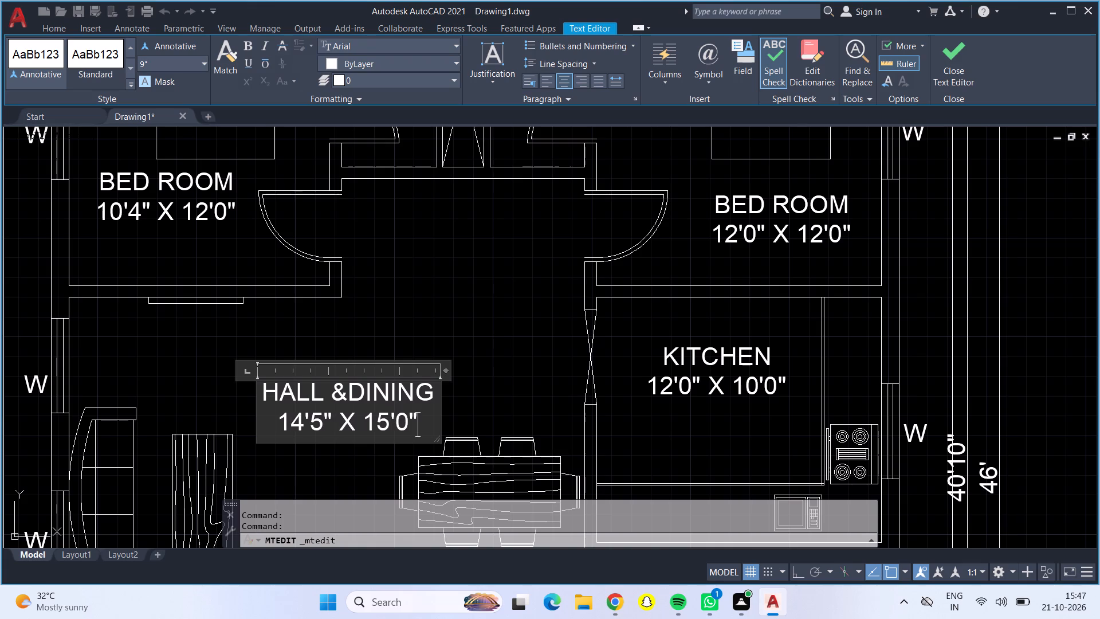
pyautogui.click(454, 329)
# Replace the size line in the BED ROOM label of the bedroom below the hall with 10'0" X 11'6".
pyautogui.scroll(-3, 462, 326)
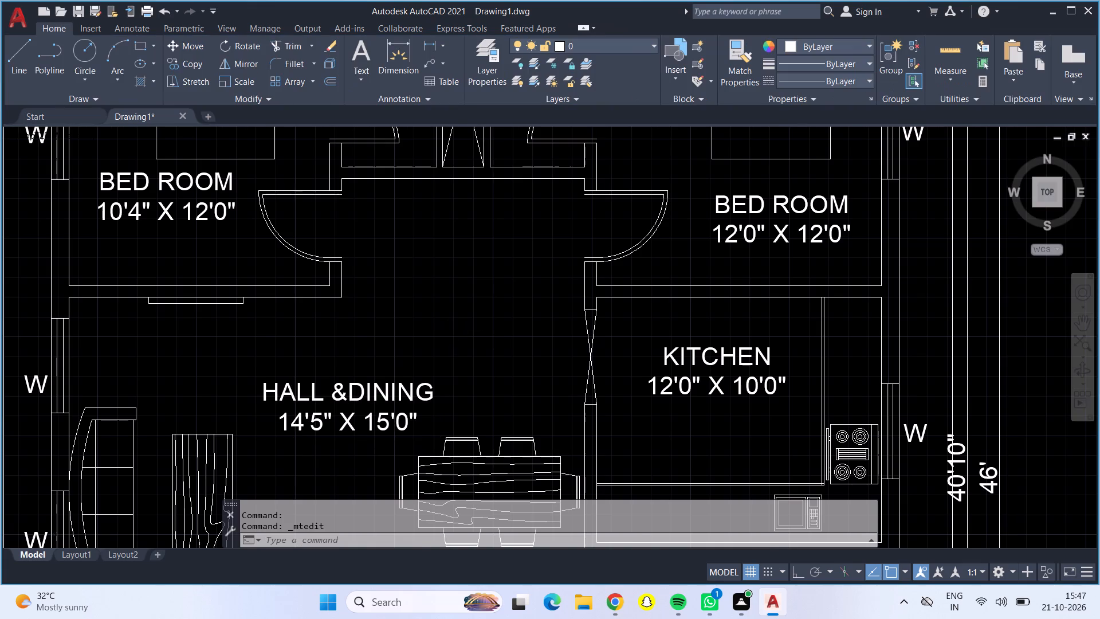
pyautogui.scroll(-1, 488, 351)
pyautogui.middleClick(488, 351)
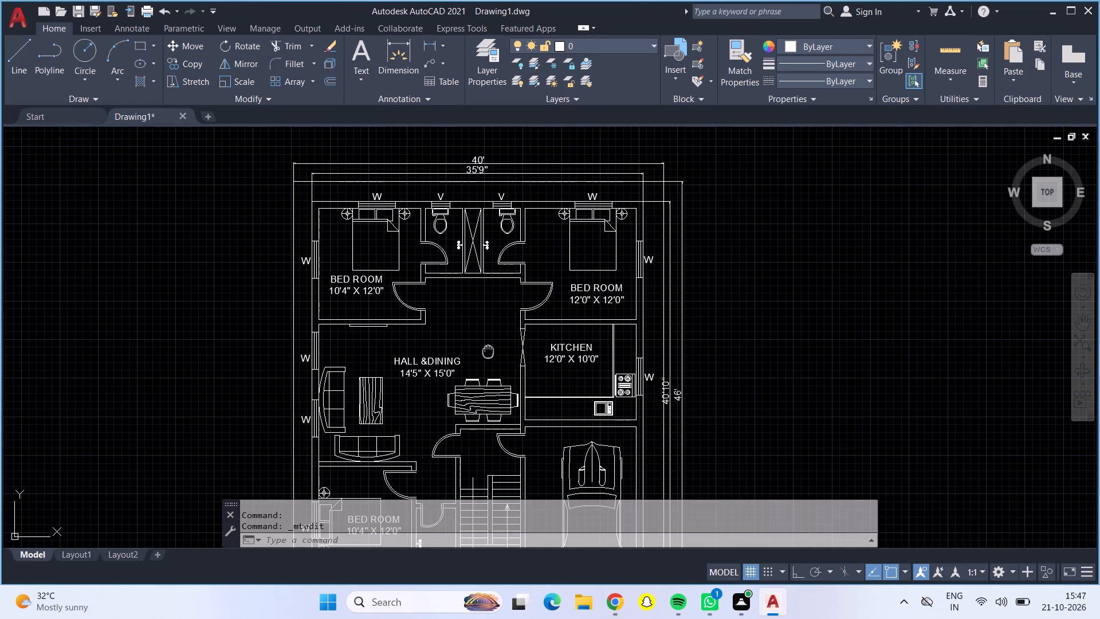
pyautogui.scroll(-1, 488, 351)
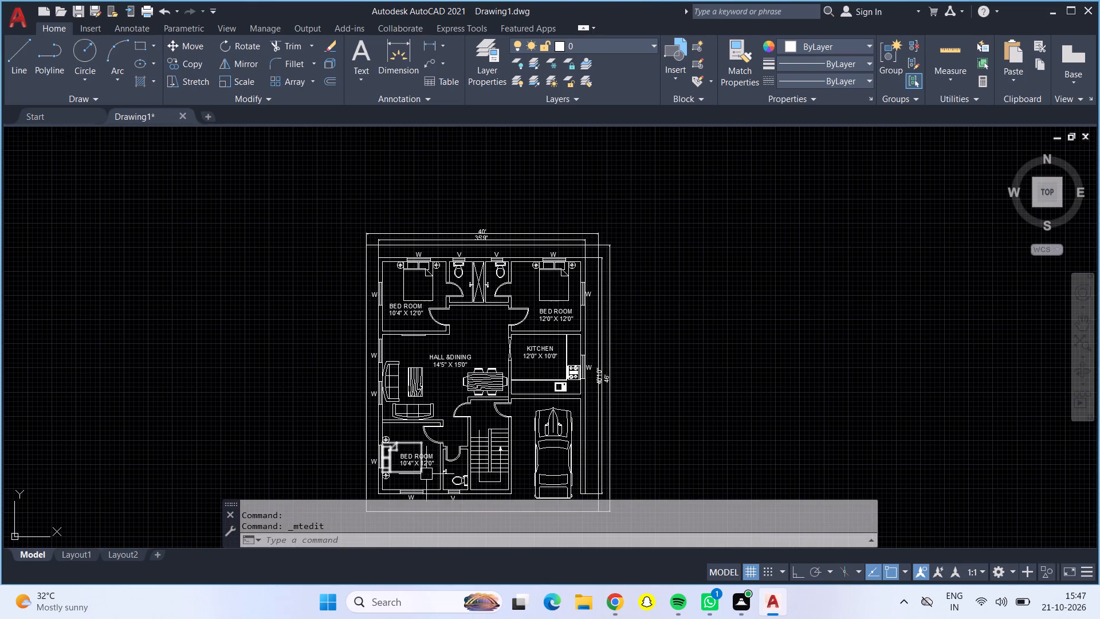
pyautogui.scroll(4, 426, 474)
pyautogui.scroll(-2, 433, 461)
pyautogui.moveTo(433, 461); pyautogui.dragTo(432, 431, button='middle')
pyautogui.doubleClick(434, 406)
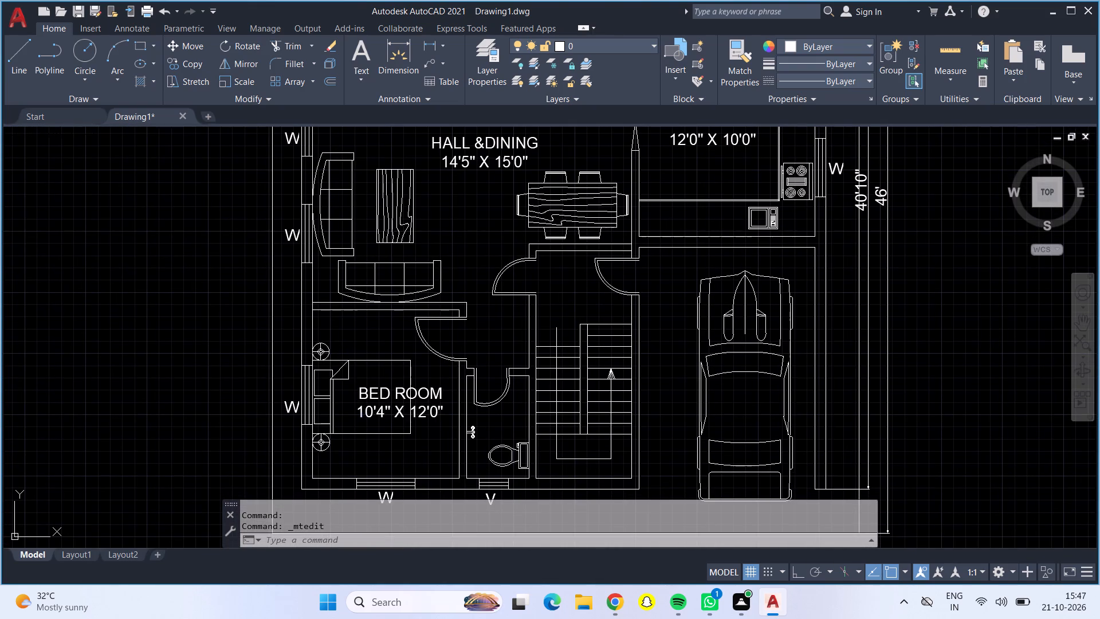
pyautogui.click(453, 409)
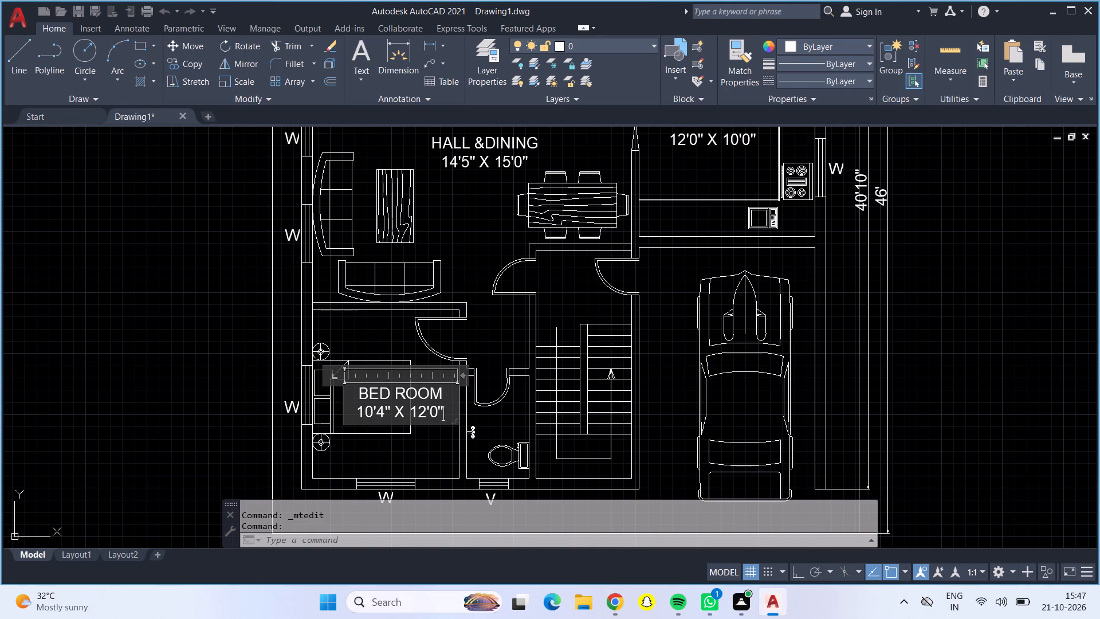
pyautogui.press('BackSpace')
pyautogui.press('BackSpace')
pyautogui.press('BackSpace')
pyautogui.press('BackSpace')
pyautogui.press('BackSpace')
pyautogui.press('BackSpace')
pyautogui.press('BackSpace')
pyautogui.press('BackSpace')
pyautogui.press('BackSpace')
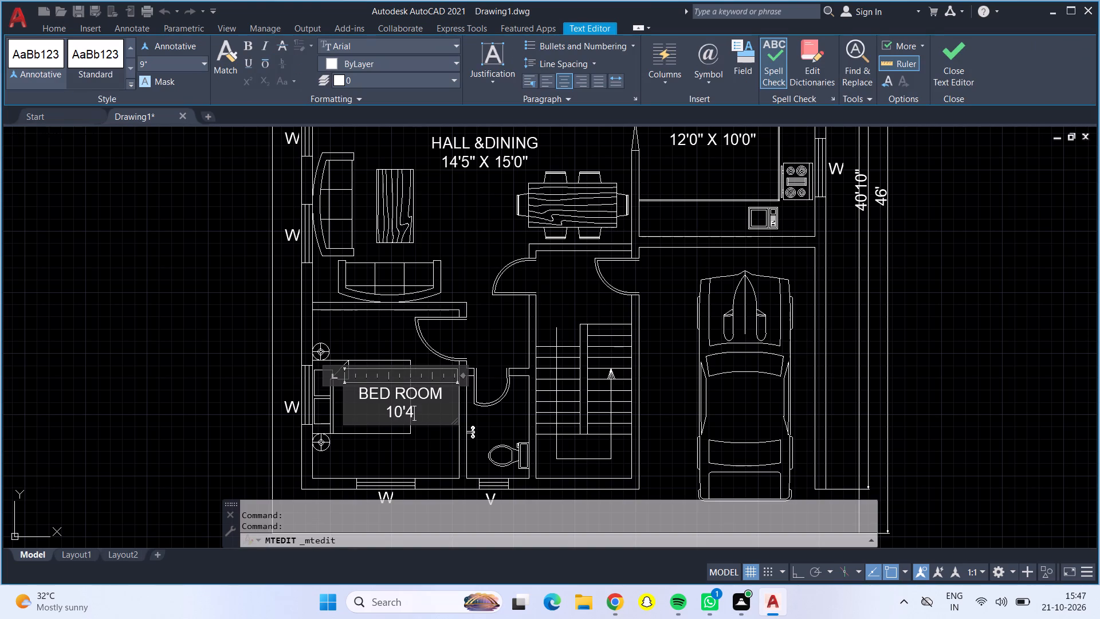
pyautogui.press('BackSpace')
pyautogui.press('BackSpace')
pyautogui.press('BackSpace')
pyautogui.press('BackSpace')
pyautogui.write('10')
pyautogui.write('\'0"')
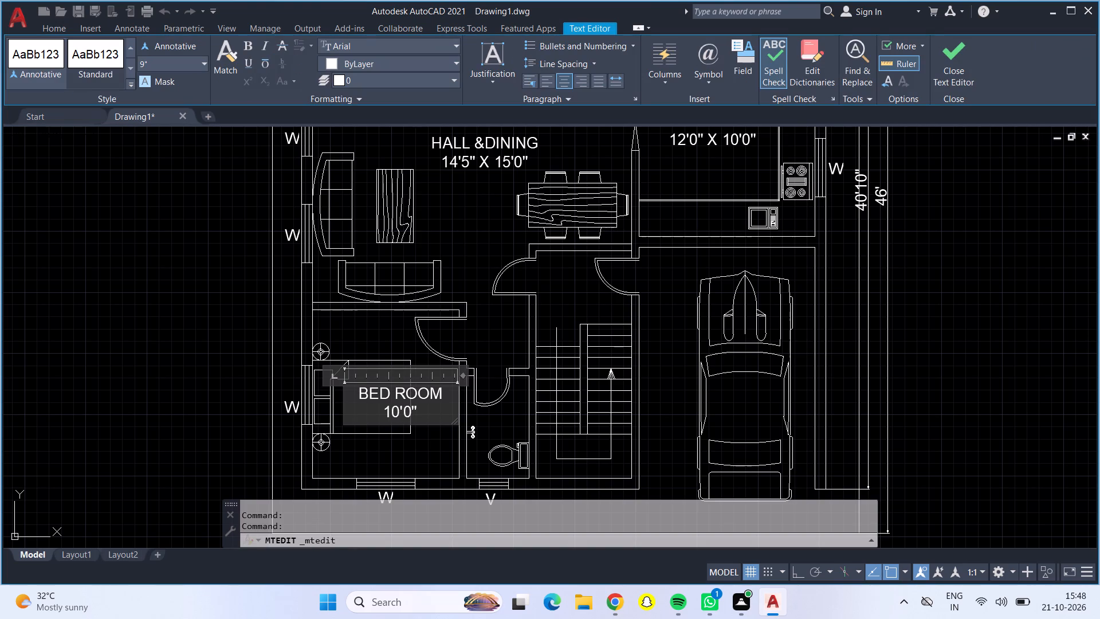
pyautogui.press('space')
pyautogui.write('X')
pyautogui.press('space')
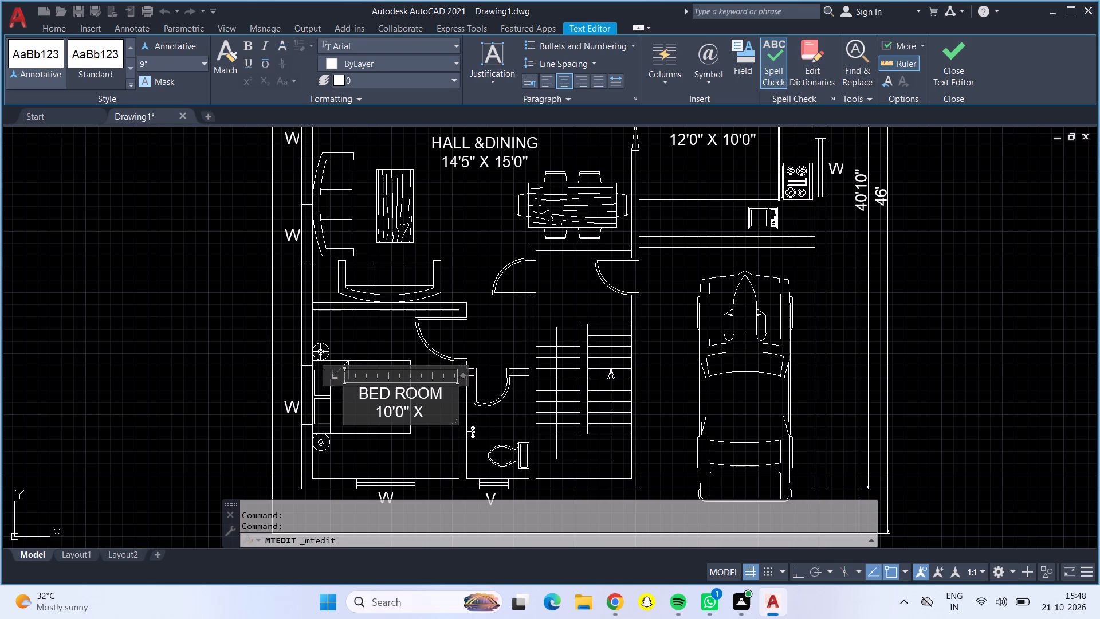
pyautogui.write('1\'6"')
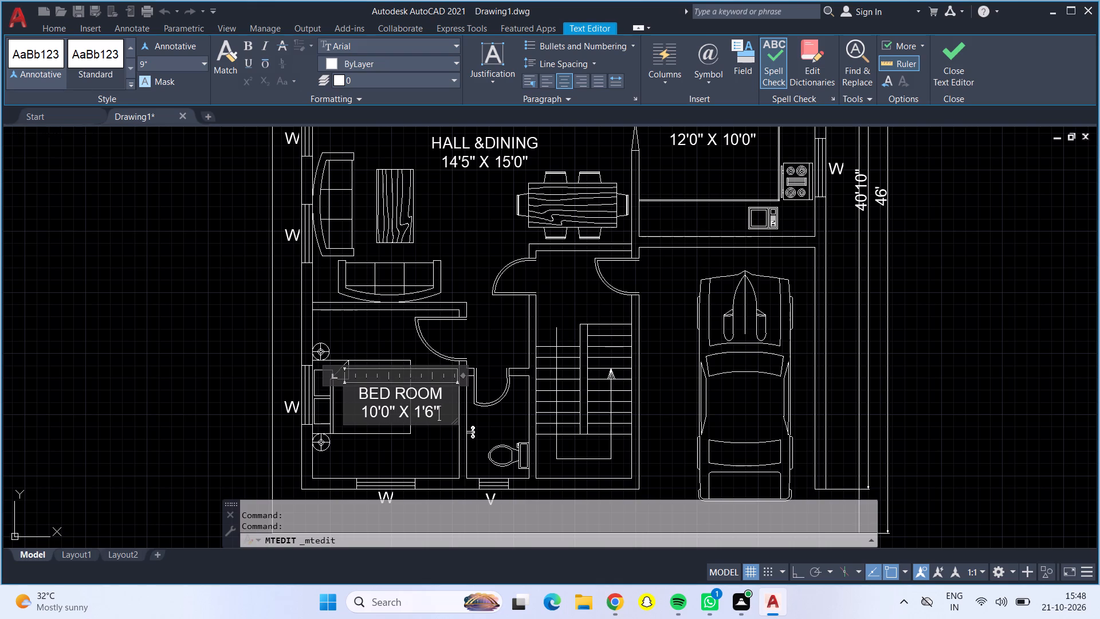
pyautogui.press('BackSpace')
pyautogui.press('BackSpace')
pyautogui.press('BackSpace')
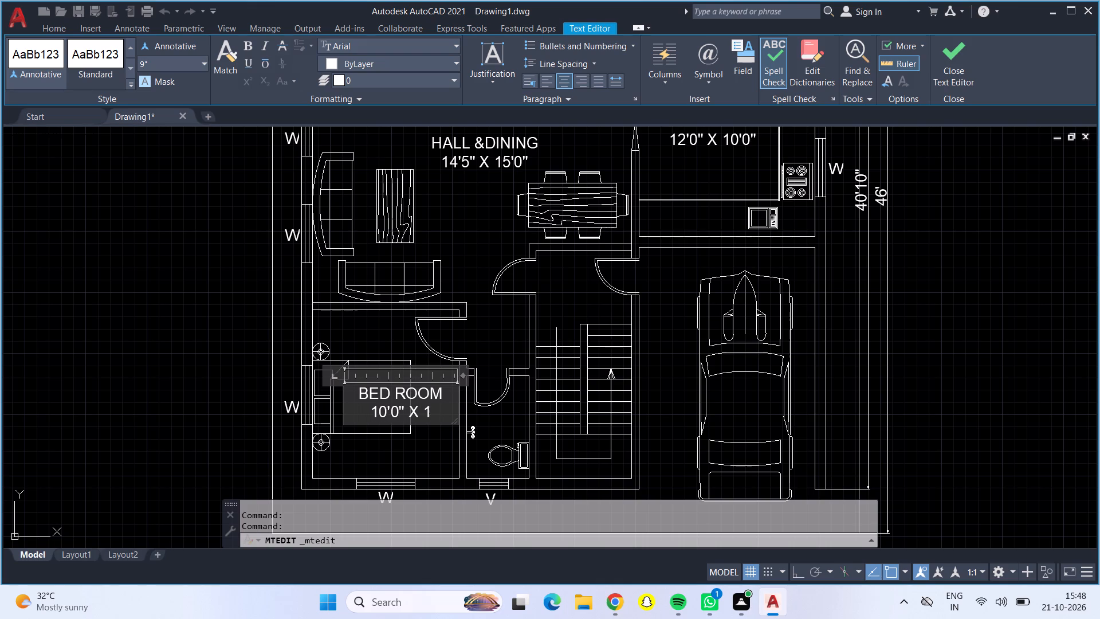
pyautogui.write('1\'6"')
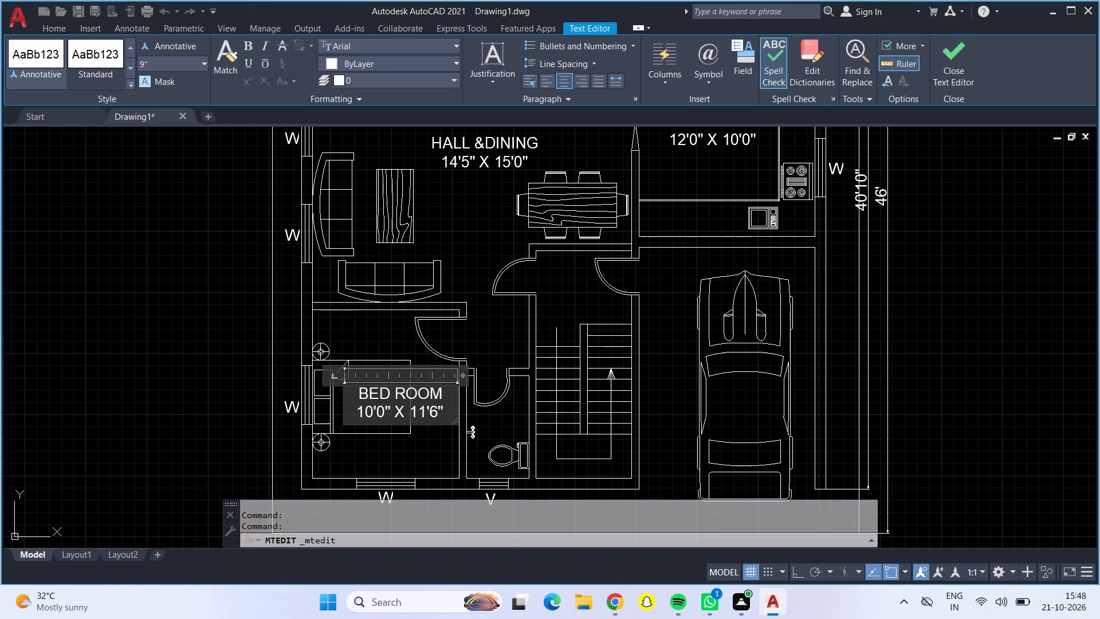
pyautogui.press('Return')
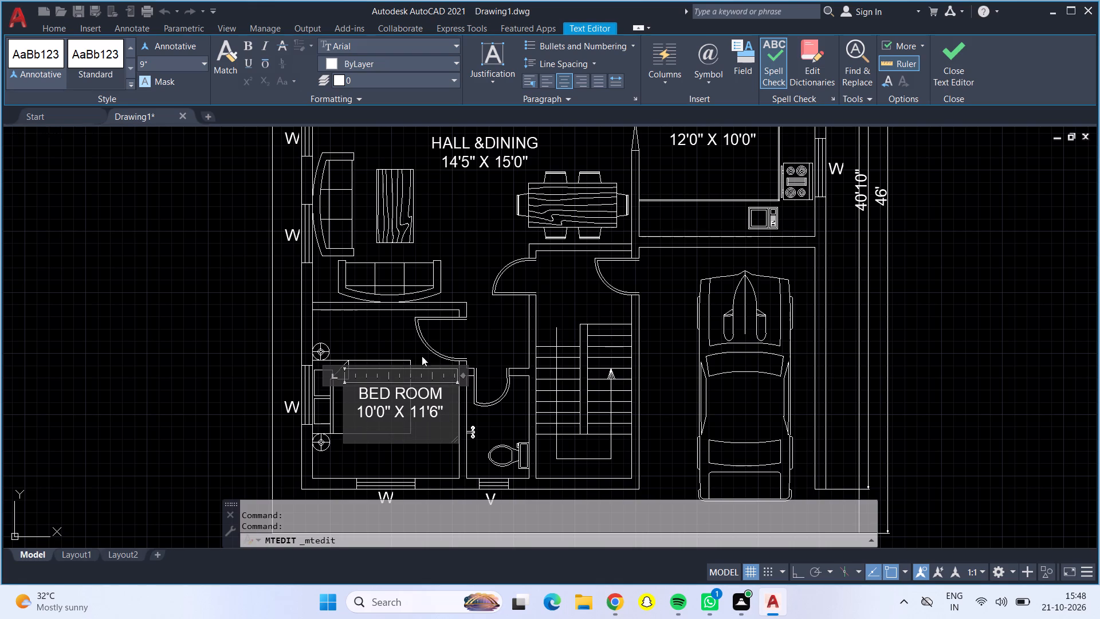
pyautogui.click(402, 341)
# Reopen the 10'0" X 11'6" bedroom label and add the number 3 on a new line beneath BED ROOM.
pyautogui.click(430, 409)
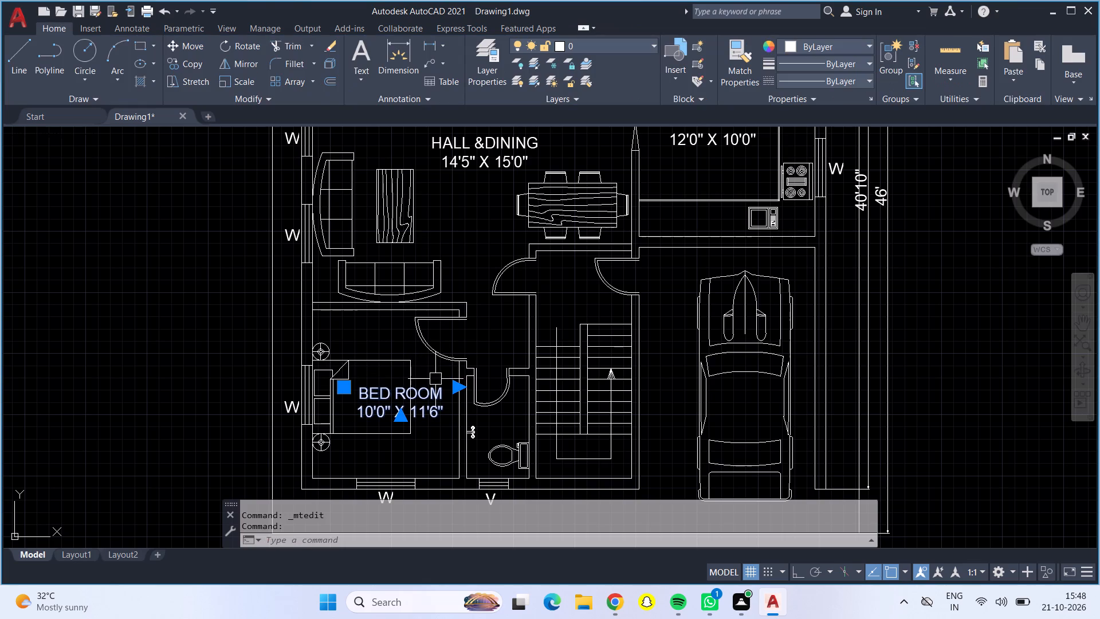
pyautogui.click(435, 389)
pyautogui.click(432, 389)
pyautogui.click(440, 401)
pyautogui.click(437, 395)
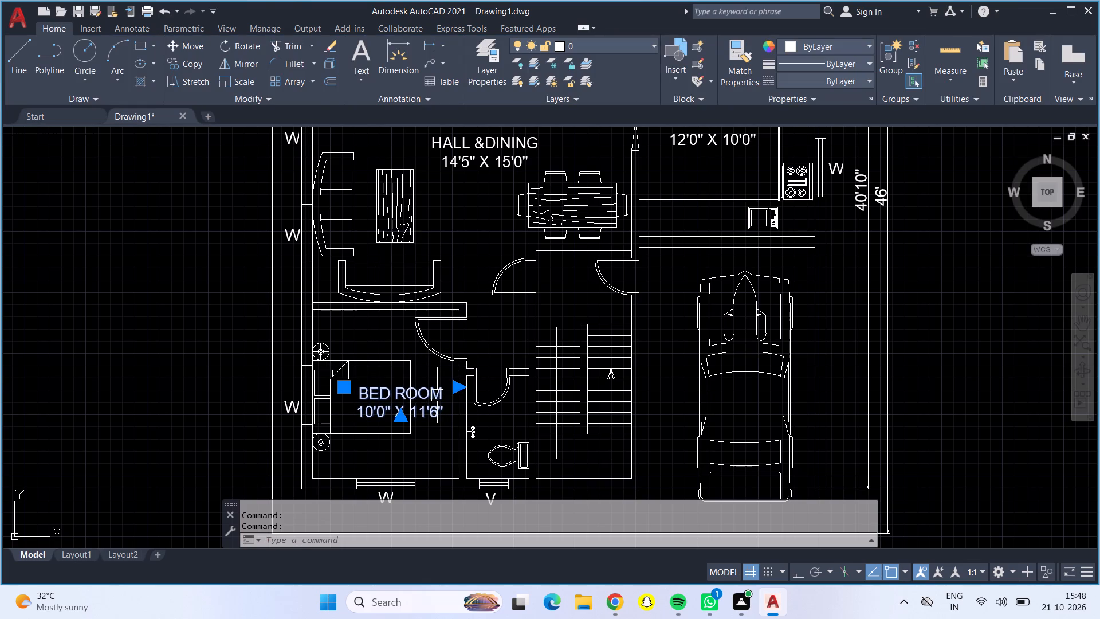
pyautogui.doubleClick(432, 392)
pyautogui.click(452, 395)
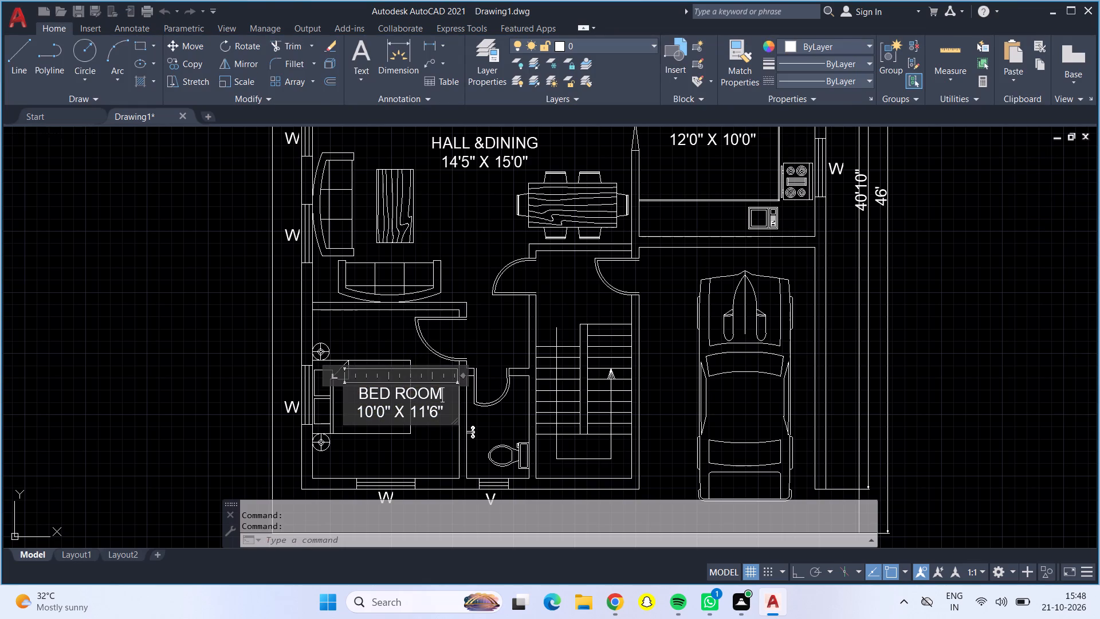
pyautogui.press('space')
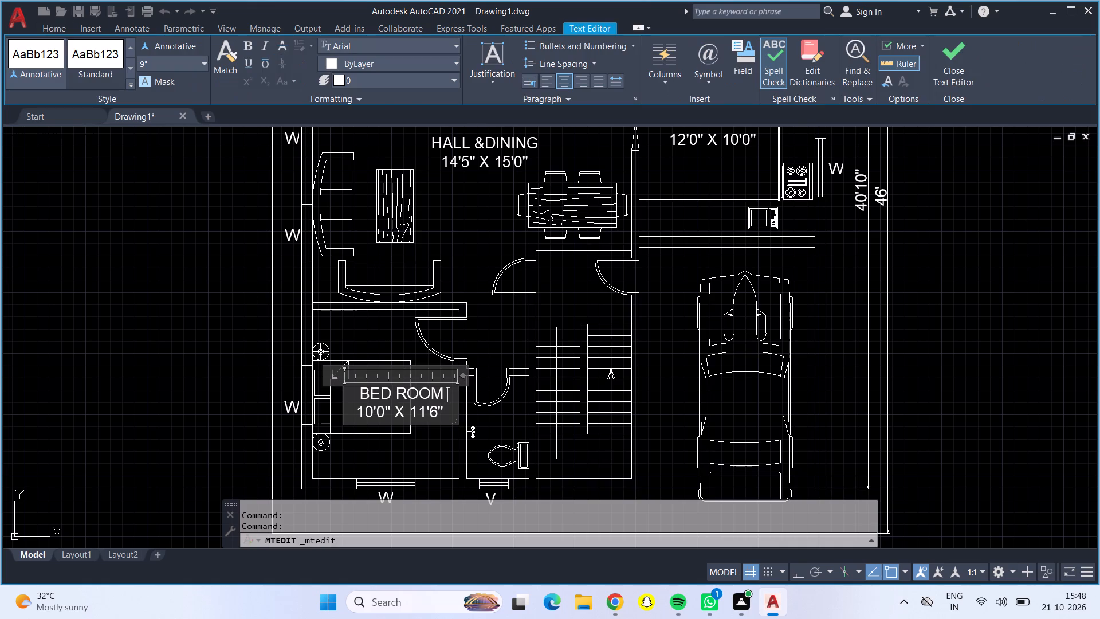
pyautogui.press('Return')
pyautogui.press('3')
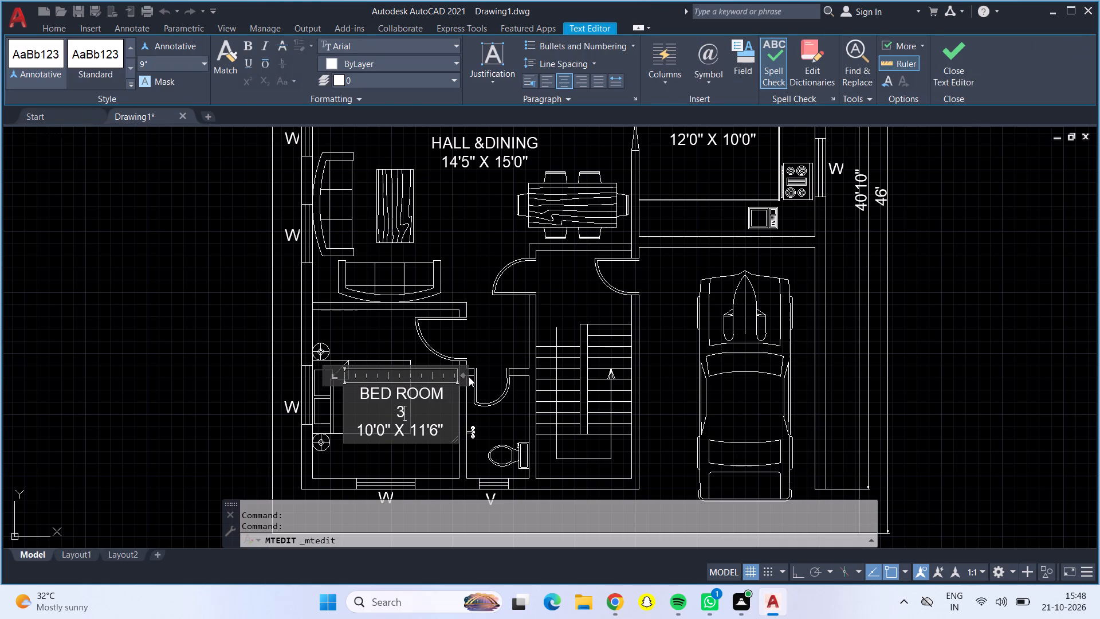
# Widen the label's text frame and bring the 3 up onto the name line so it reads BED ROOM 3.
pyautogui.moveTo(460, 374); pyautogui.dragTo(497, 382)
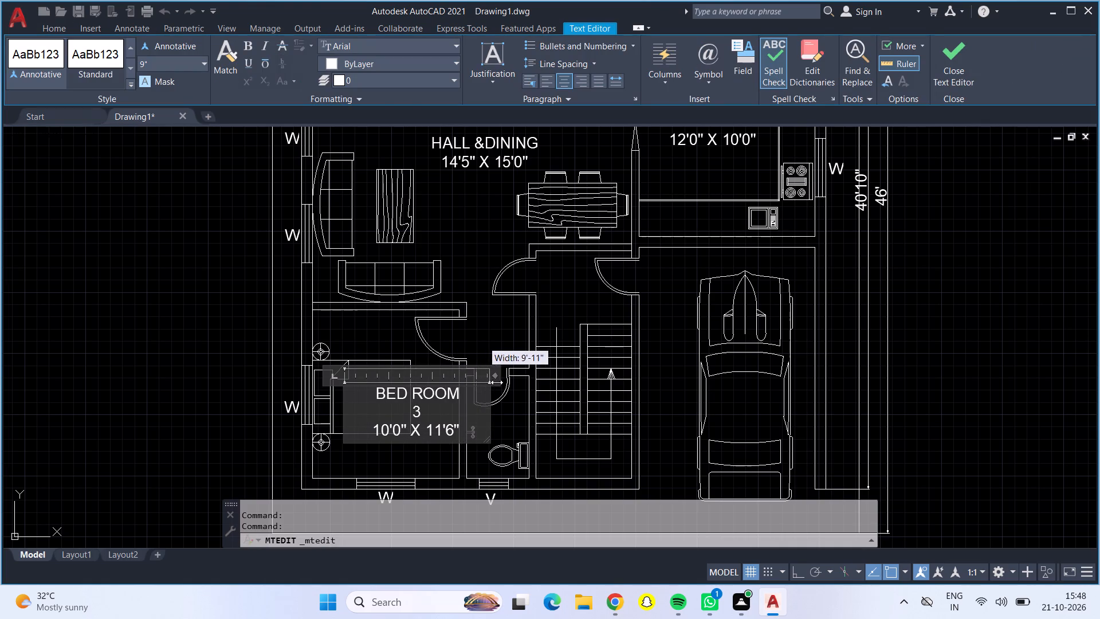
pyautogui.moveTo(497, 382); pyautogui.dragTo(531, 379)
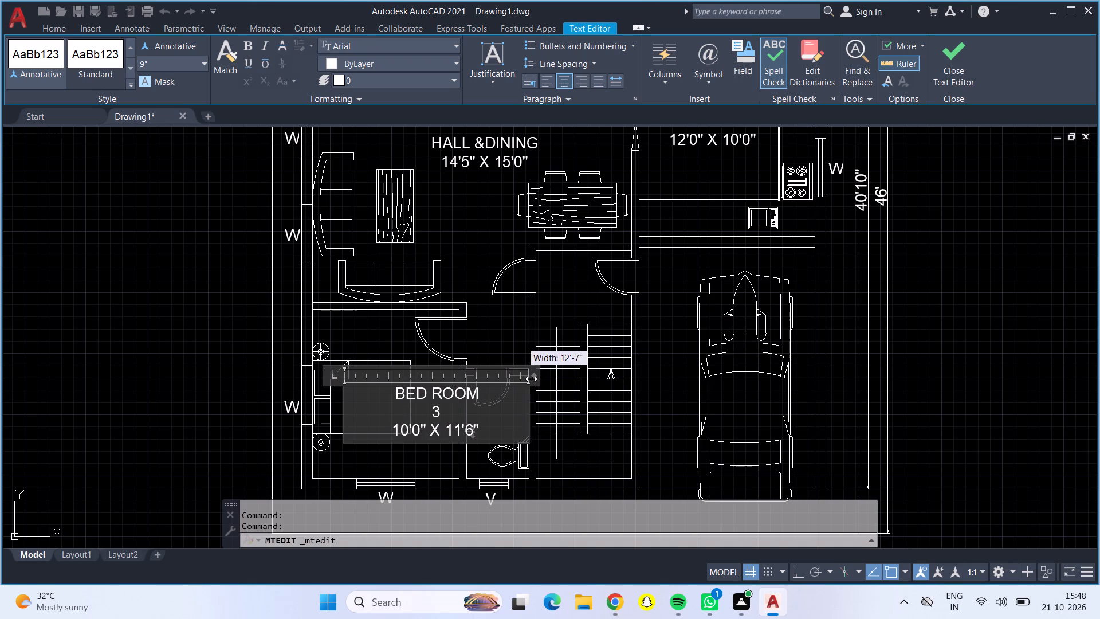
pyautogui.moveTo(531, 379); pyautogui.dragTo(502, 390)
pyautogui.click(436, 409)
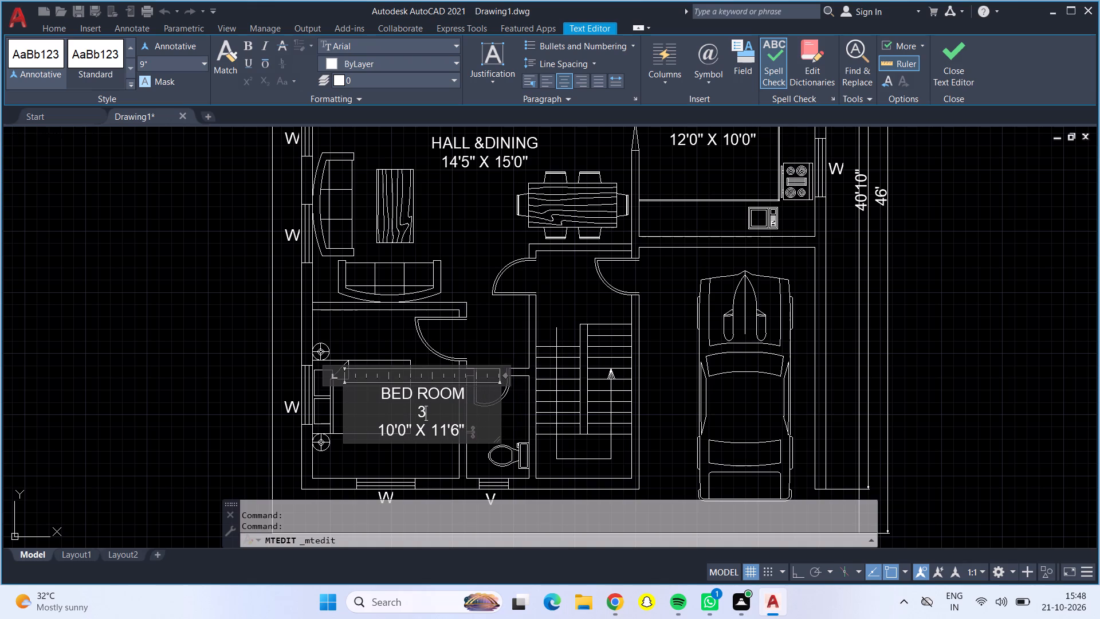
pyautogui.press('BackSpace')
pyautogui.press('BackSpace')
pyautogui.press('BackSpace')
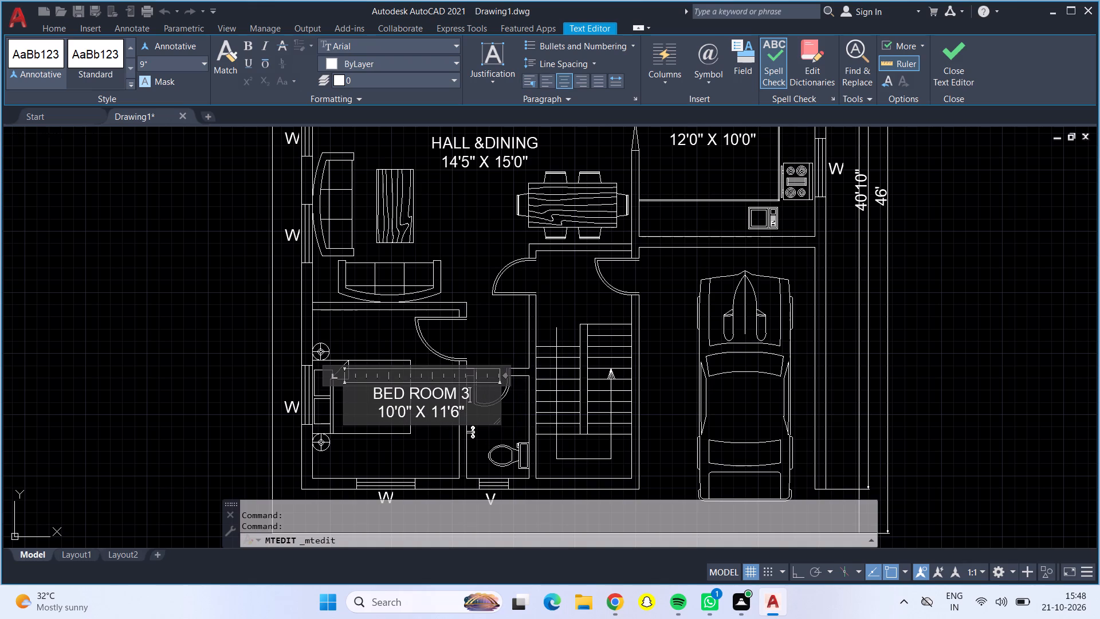
pyautogui.press('3')
pyautogui.click(382, 328)
# Rotate the BED ROOM 3 label 90° counterclockwise with Ortho on so it reads vertically.
pyautogui.click(460, 403)
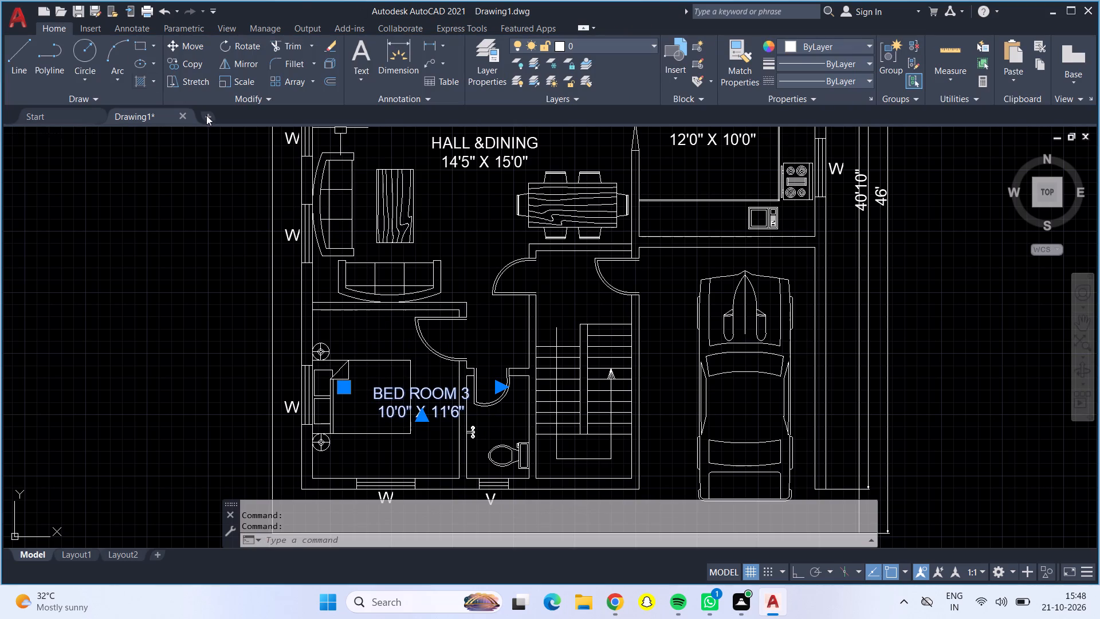
pyautogui.click(251, 48)
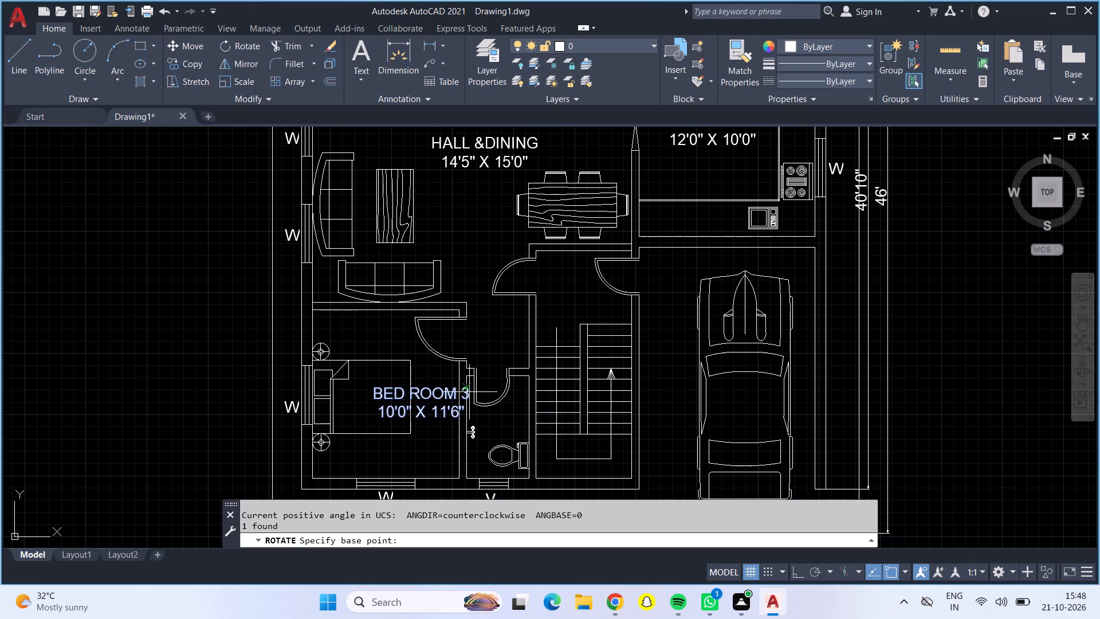
pyautogui.press('F8')
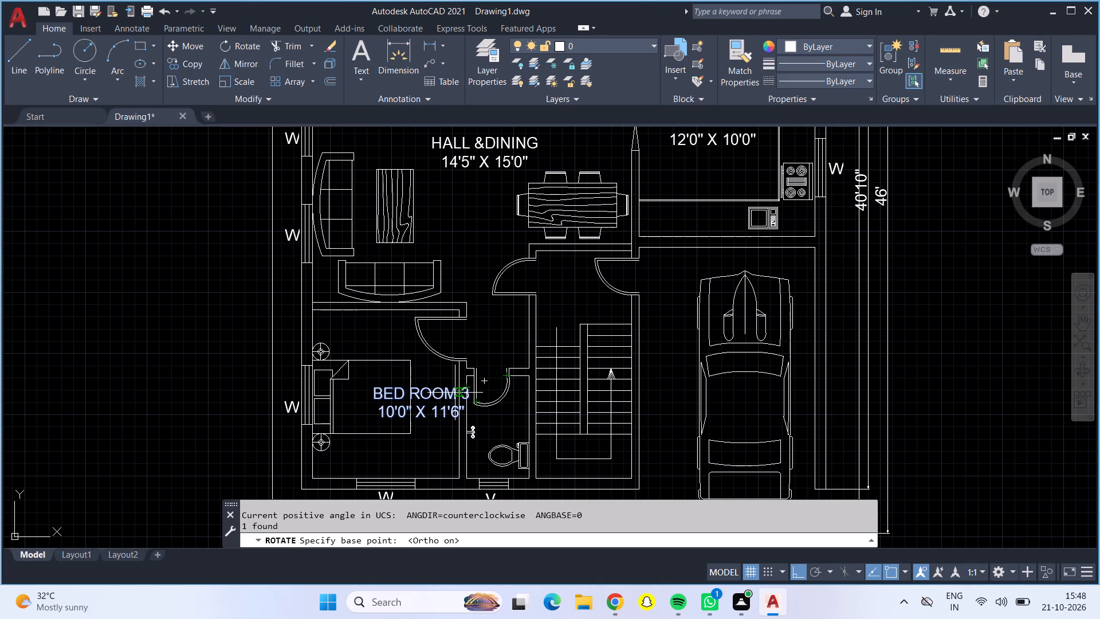
pyautogui.click(455, 393)
pyautogui.click(461, 336)
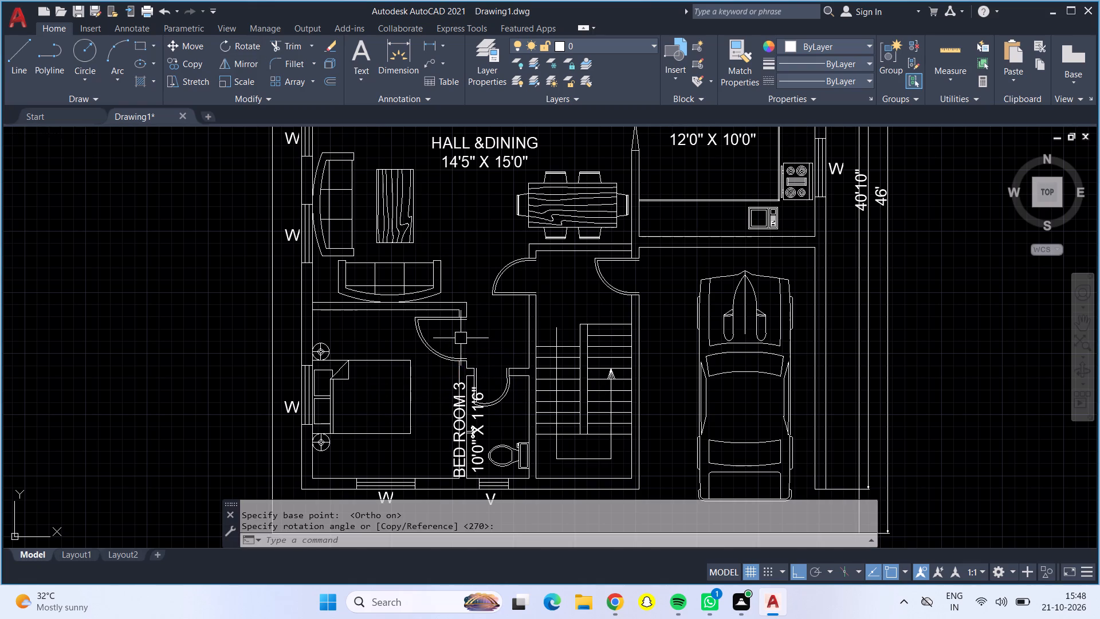
# Move the vertical BED ROOM 3 label horizontally into the clear space between the bed and the bathroom wall.
pyautogui.click(468, 445)
pyautogui.click(190, 44)
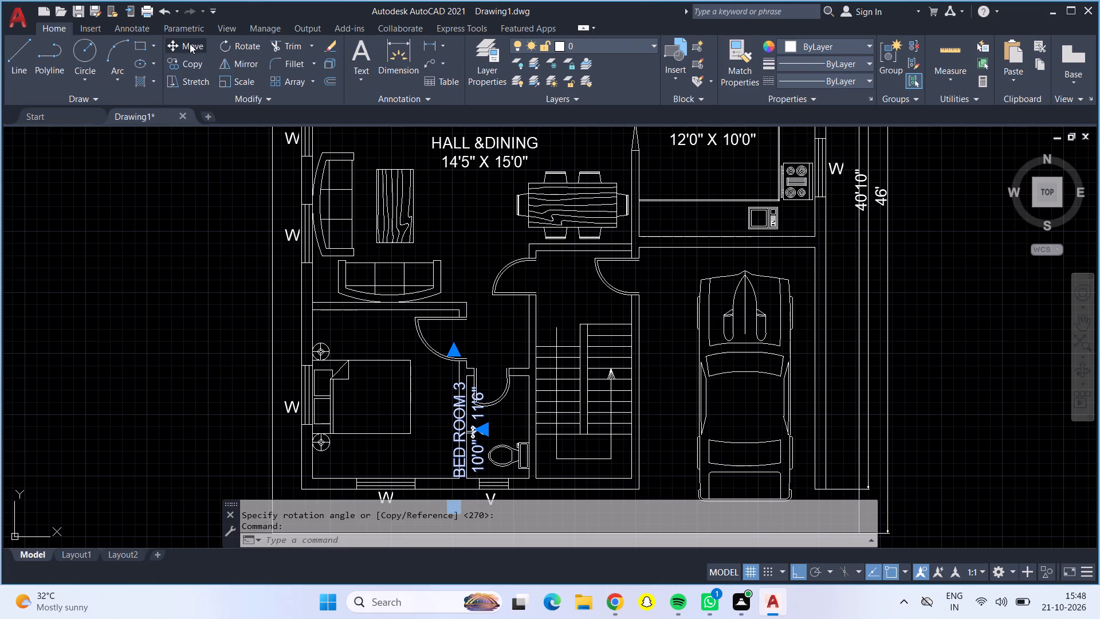
pyautogui.click(454, 432)
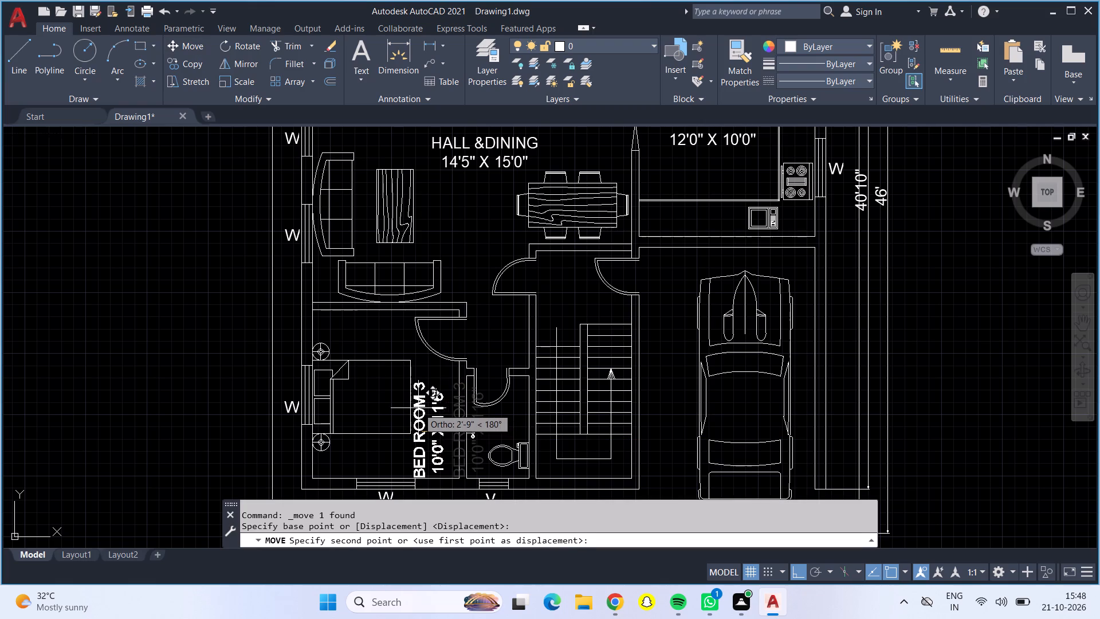
pyautogui.click(427, 413)
pyautogui.click(426, 418)
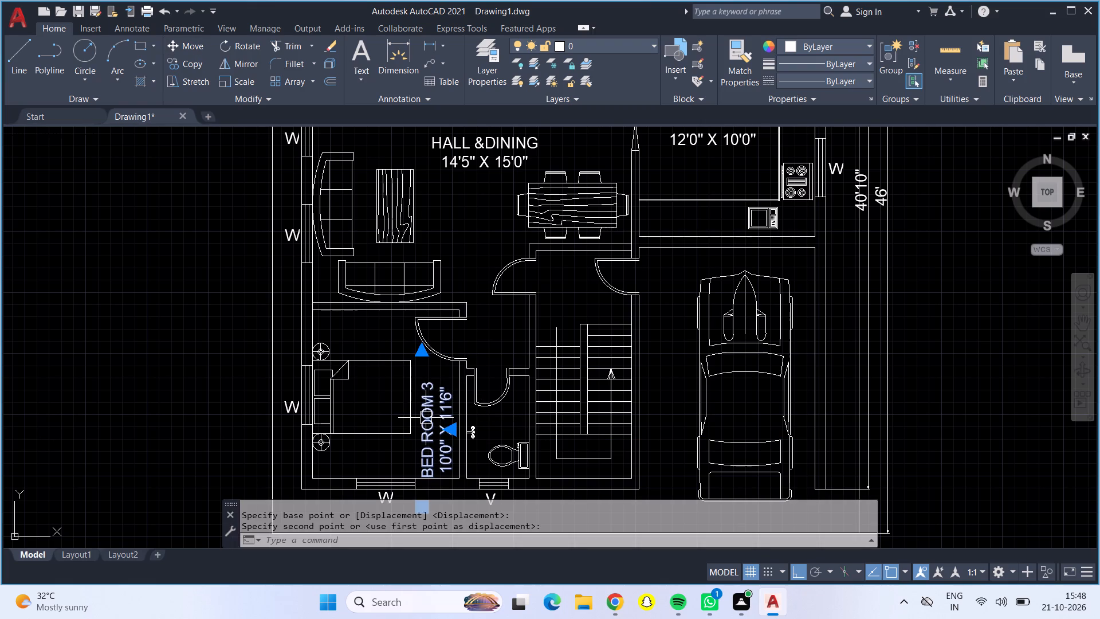
pyautogui.click(193, 42)
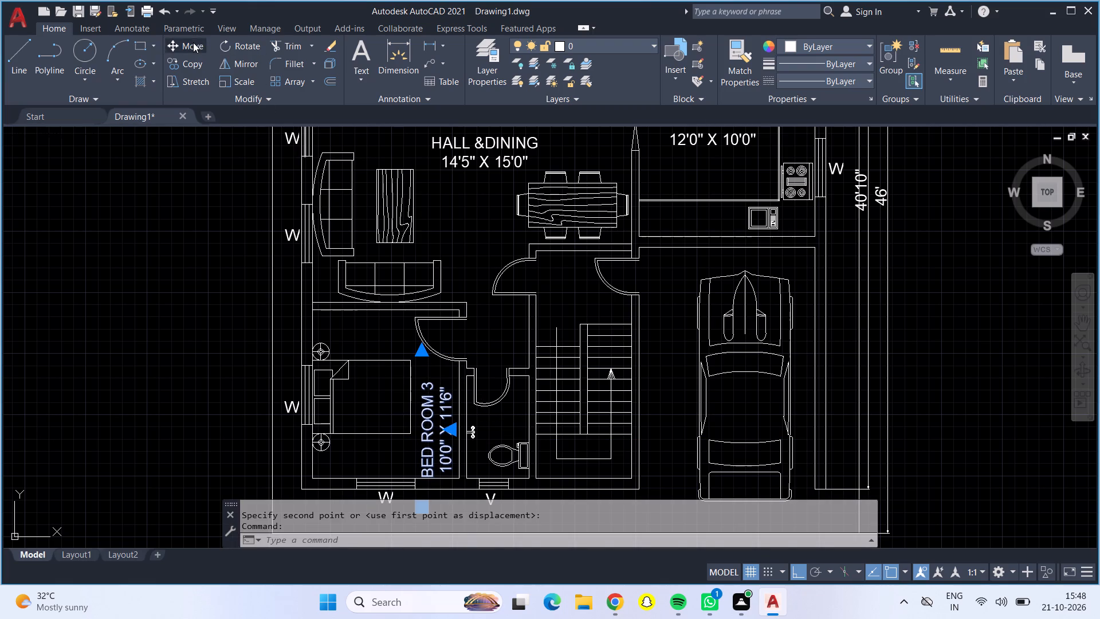
pyautogui.click(441, 395)
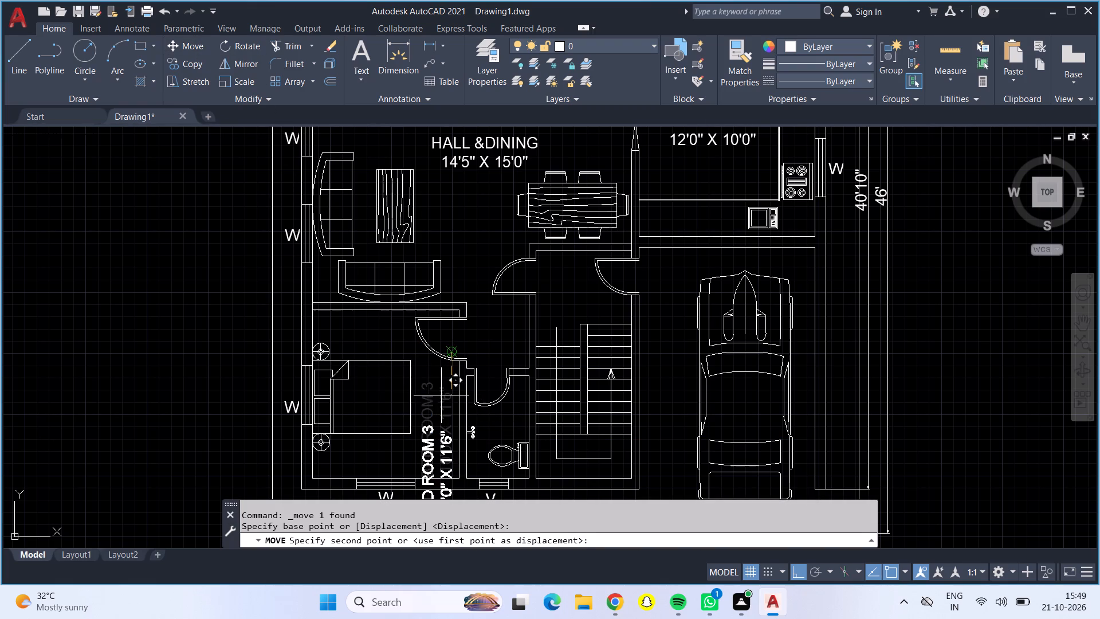
pyautogui.click(457, 340)
# Change the name line of the 10'4" X 12'0" bedroom label to BED ROOM 1.
pyautogui.scroll(-1, 457, 340)
pyautogui.scroll(1, 457, 340)
pyautogui.scroll(-1, 457, 340)
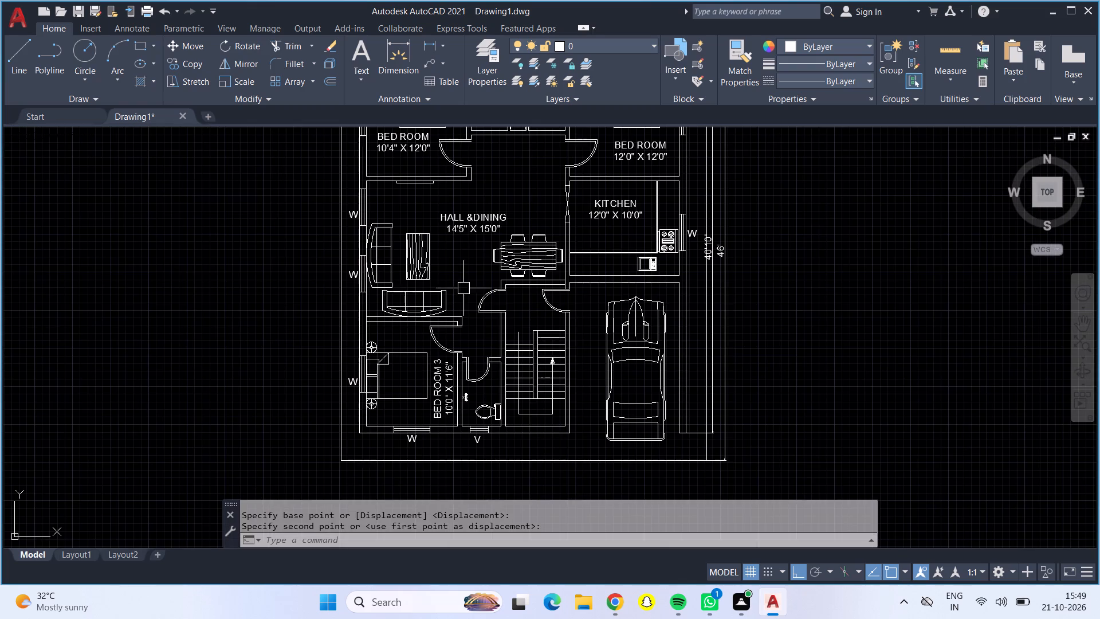
pyautogui.moveTo(462, 265); pyautogui.dragTo(486, 373, button='middle')
pyautogui.scroll(3, 437, 241)
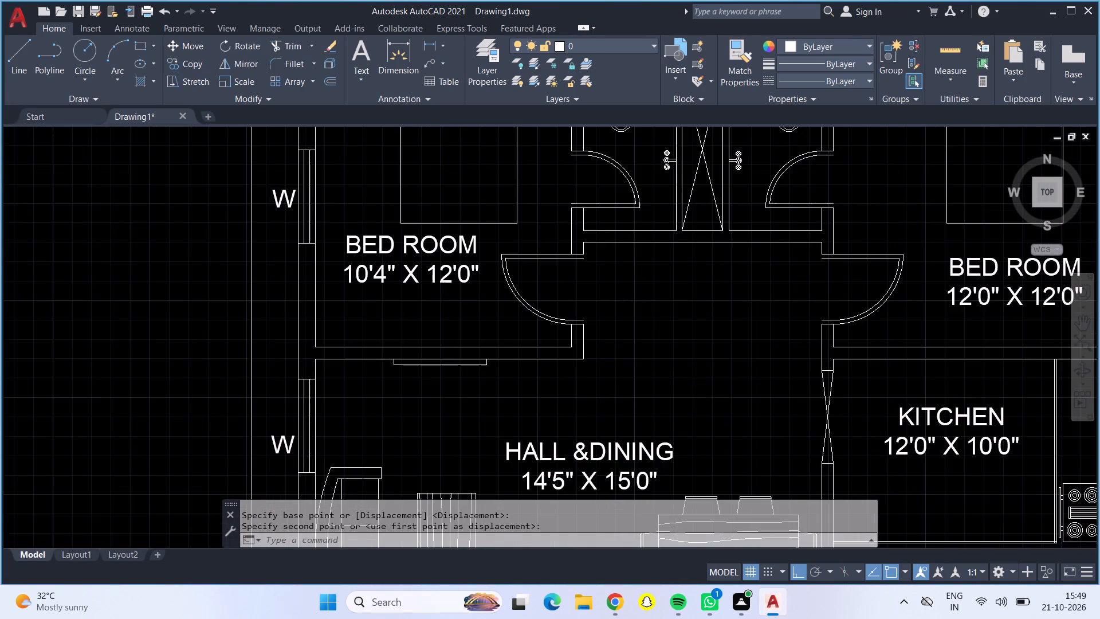
pyautogui.doubleClick(437, 241)
pyautogui.click(504, 242)
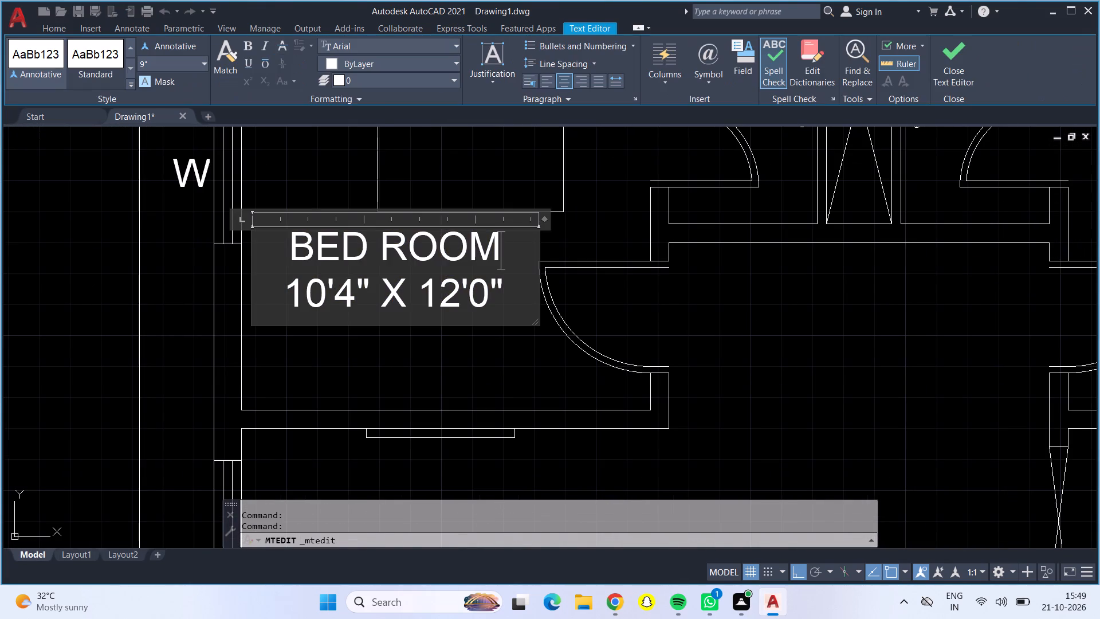
pyautogui.press('space')
pyautogui.press('2')
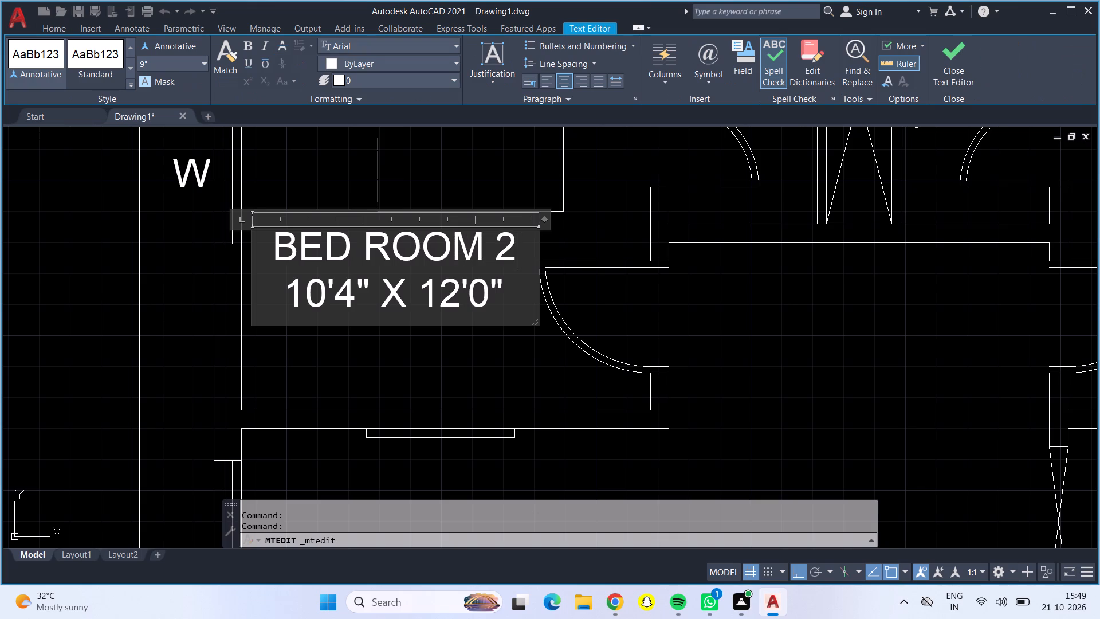
pyautogui.press('BackSpace')
pyautogui.press('1')
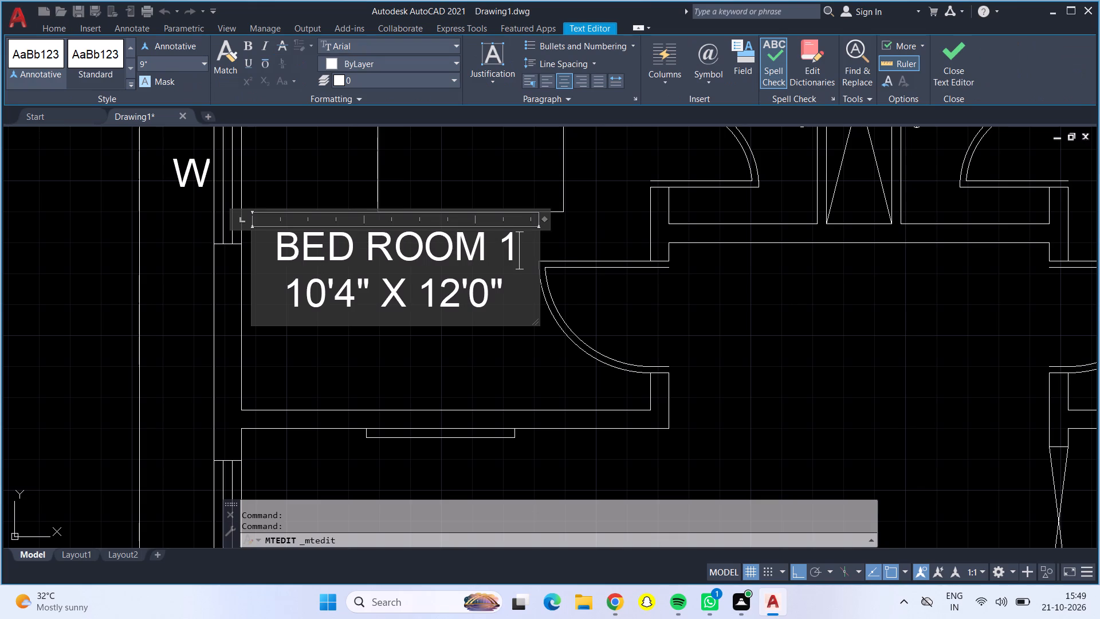
pyautogui.click(553, 365)
pyautogui.scroll(-2, 553, 354)
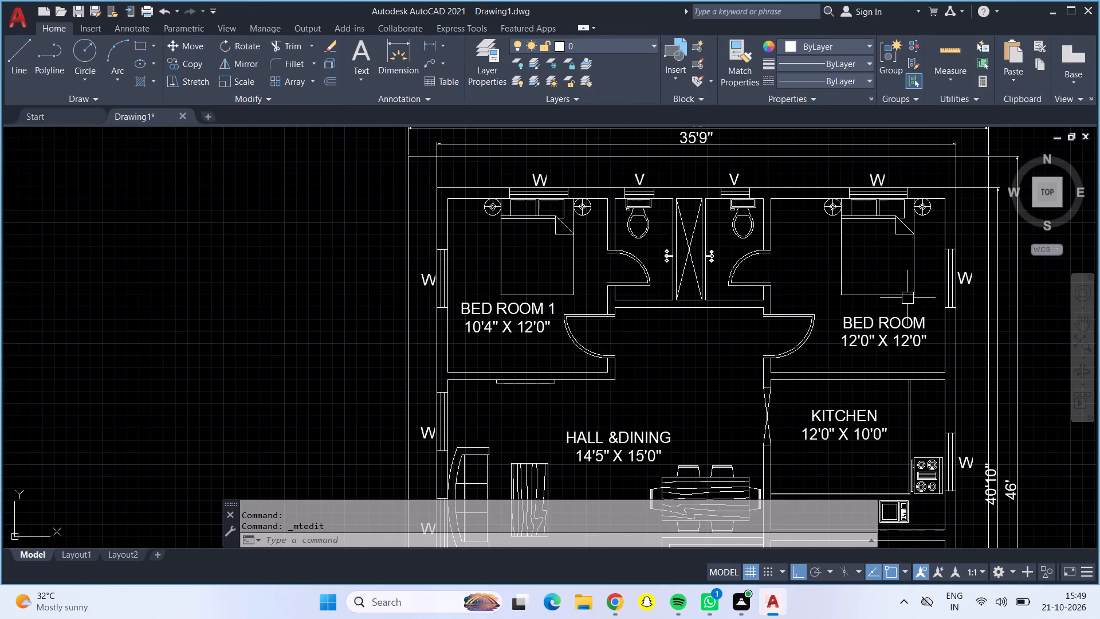
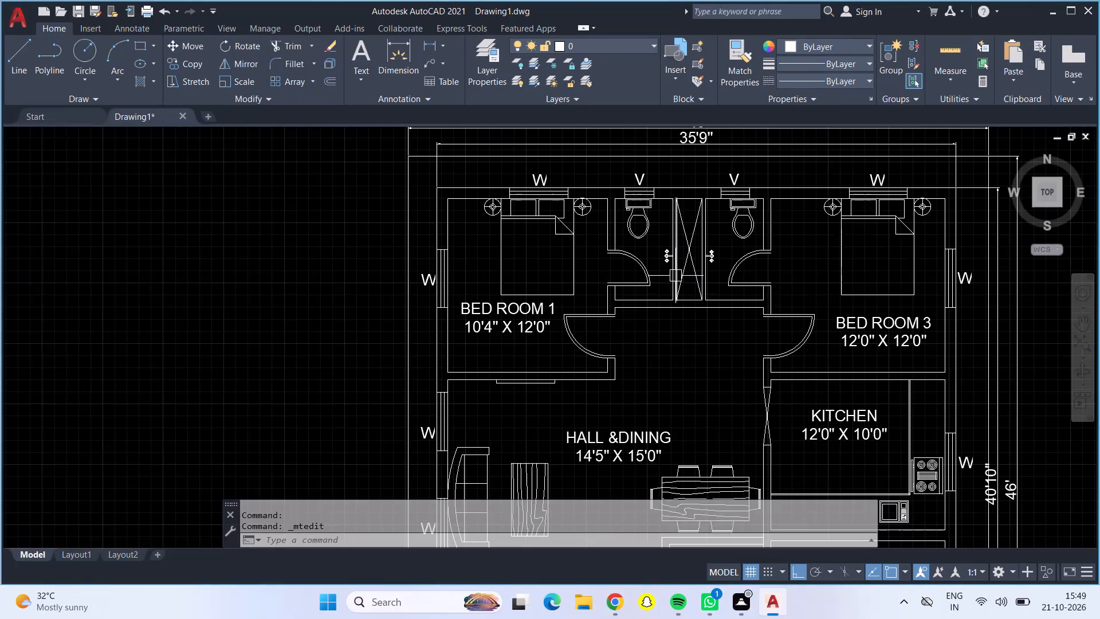
# Place a multiline text just below the door of the bathroom beside BED ROOM 1 and try to set its height to 7".
pyautogui.scroll(2, 667, 272)
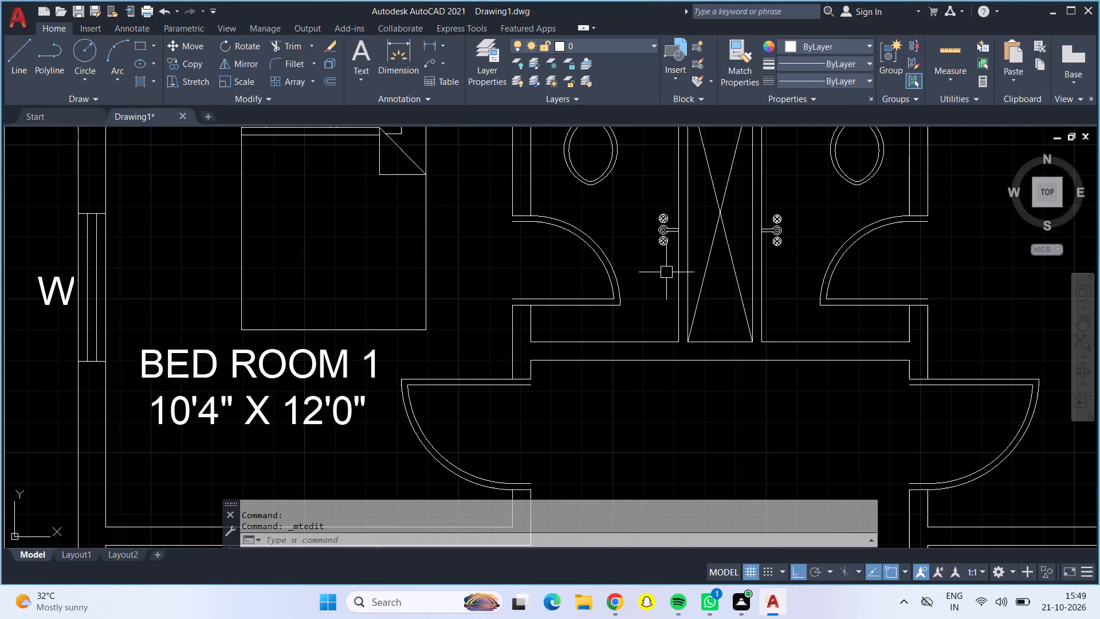
pyautogui.moveTo(633, 228); pyautogui.dragTo(638, 330, button='middle')
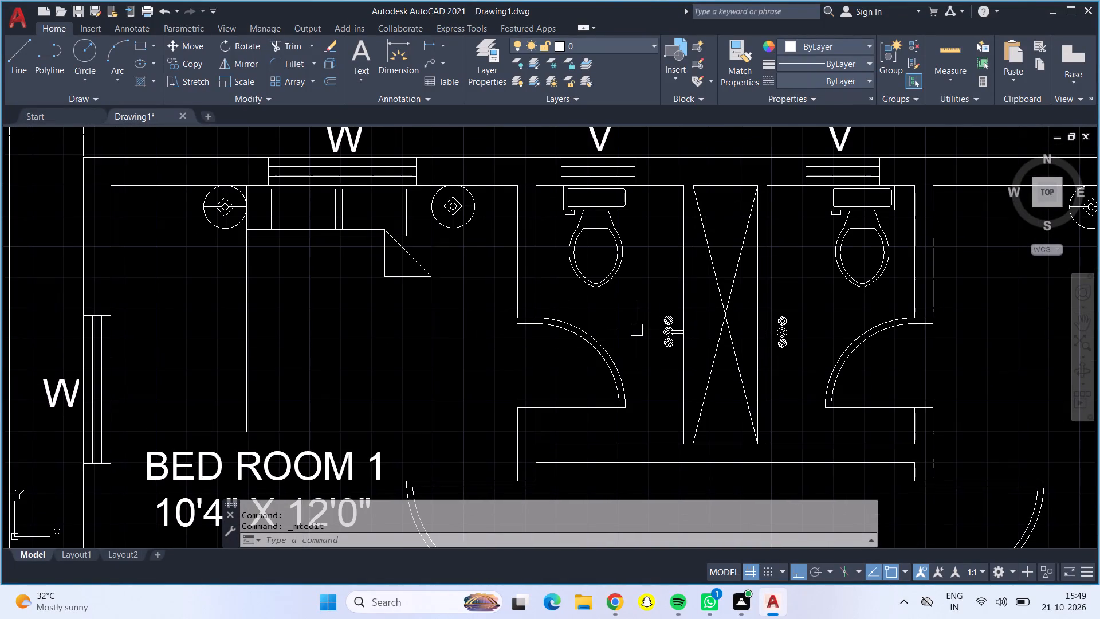
pyautogui.press('Escape')
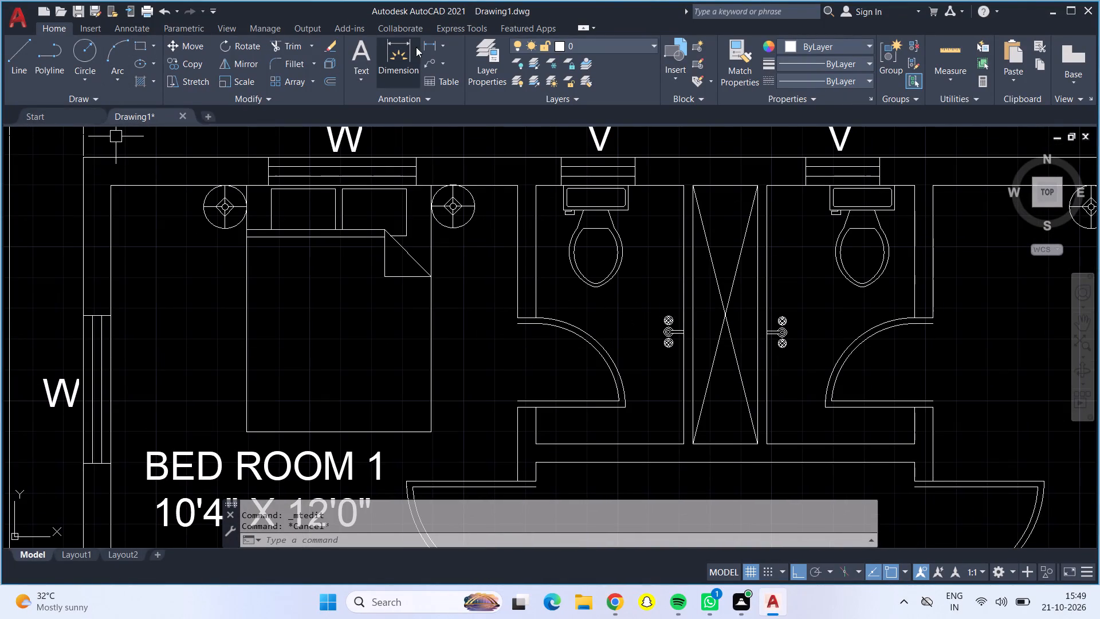
pyautogui.click(350, 52)
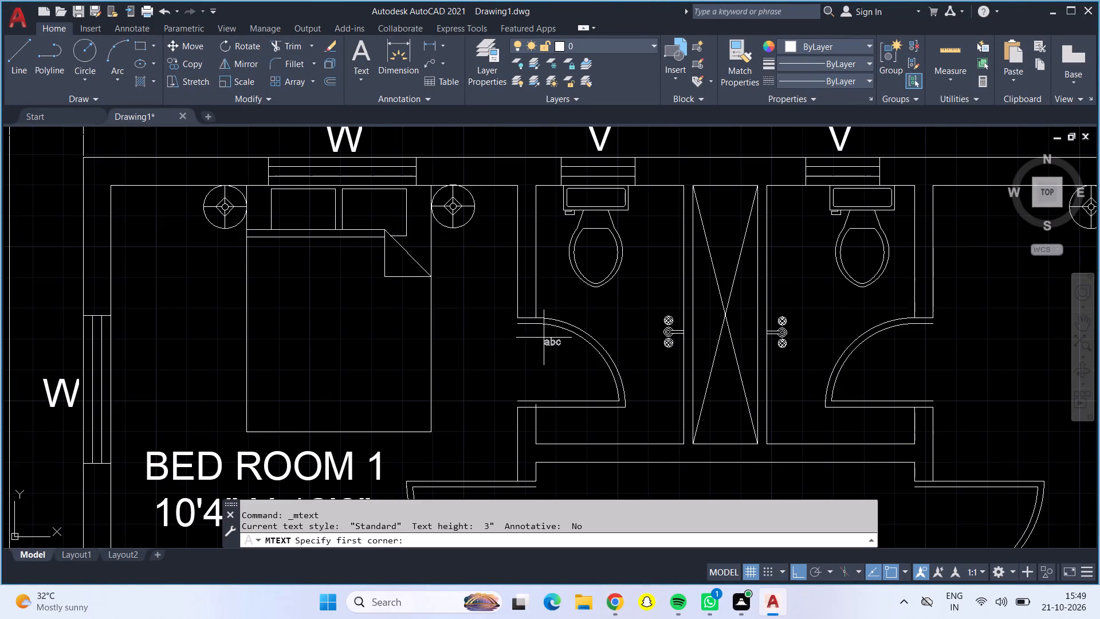
pyautogui.scroll(-1, 547, 325)
pyautogui.scroll(4, 563, 390)
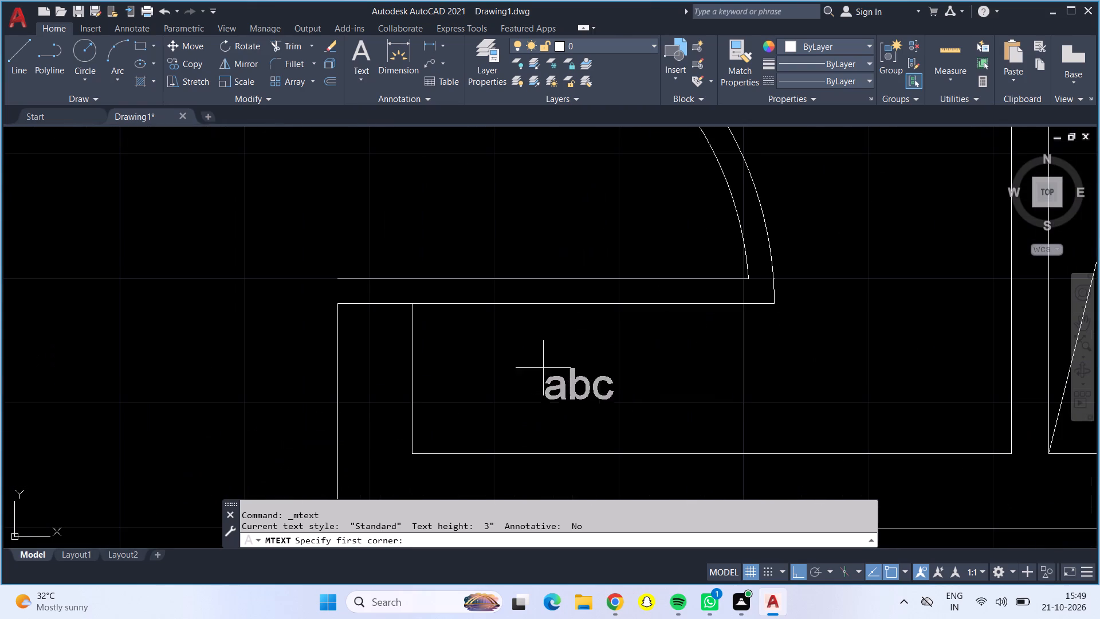
pyautogui.scroll(-1, 471, 325)
pyautogui.click(471, 311)
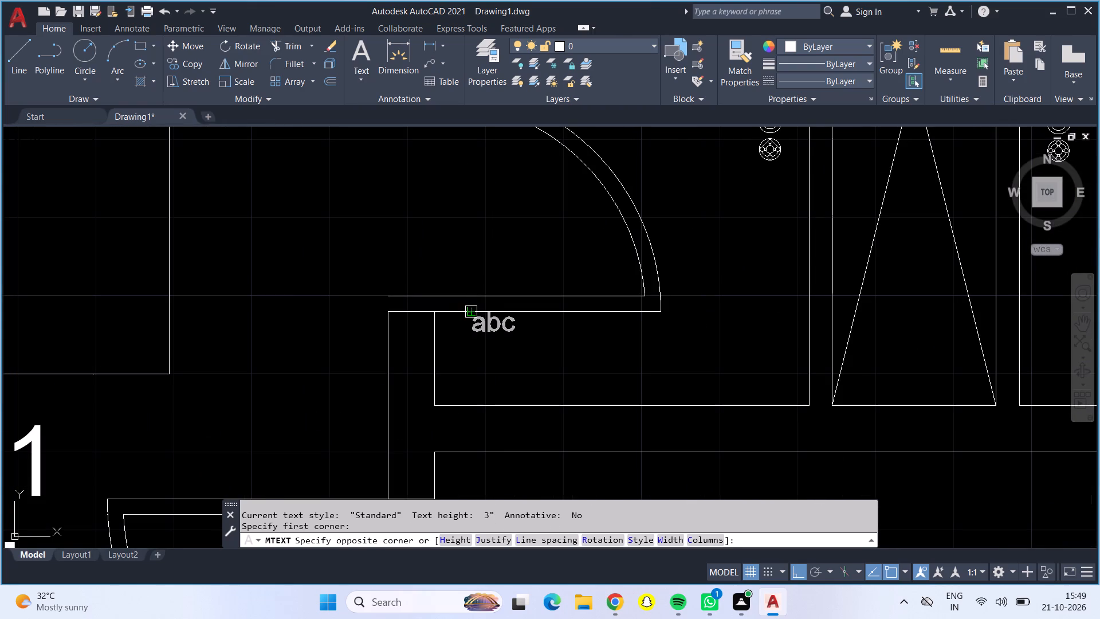
pyautogui.click(471, 400)
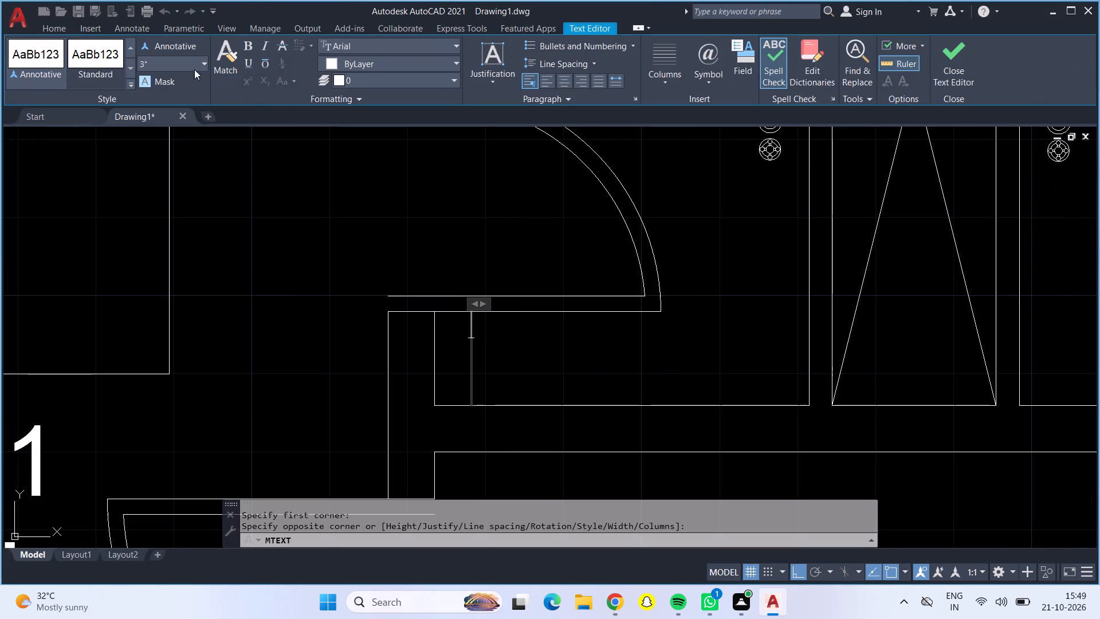
pyautogui.click(203, 60)
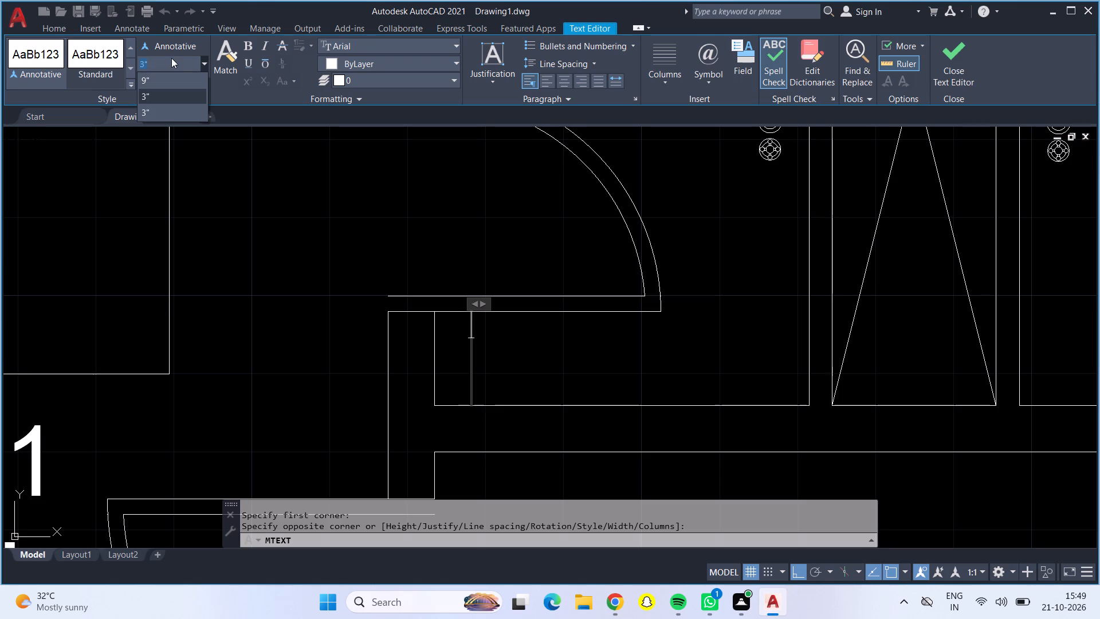
pyautogui.click(171, 57)
pyautogui.press('BackSpace')
pyautogui.press('BackSpace')
pyautogui.write('7"')
pyautogui.press('Return')
pyautogui.press('Escape')
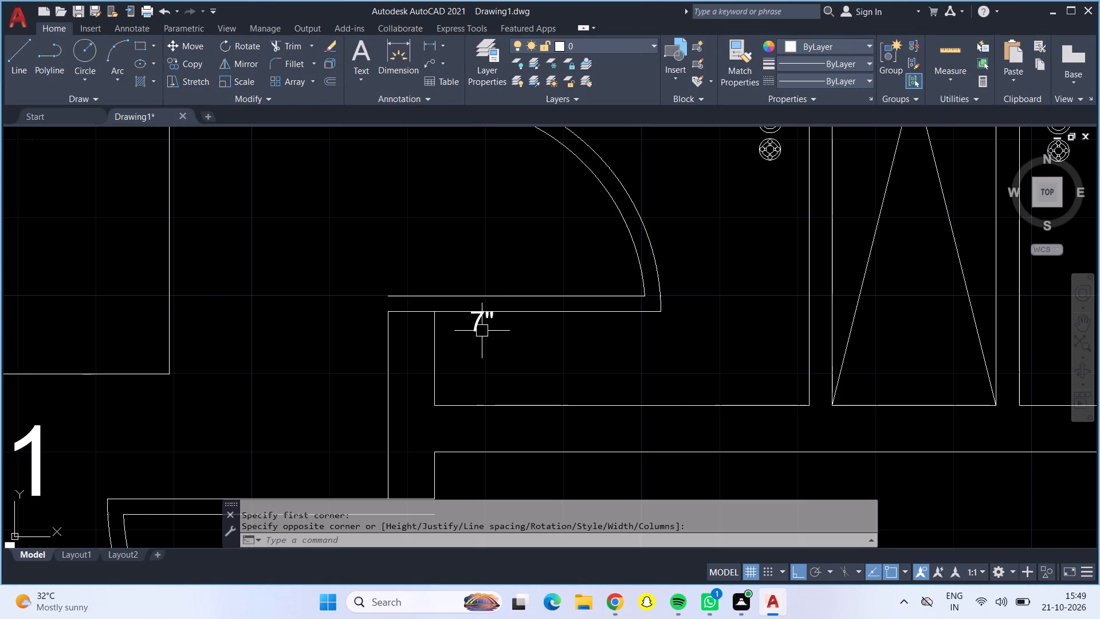
# Reopen the new 7" text below the bathroom door for editing.
pyautogui.doubleClick(470, 319)
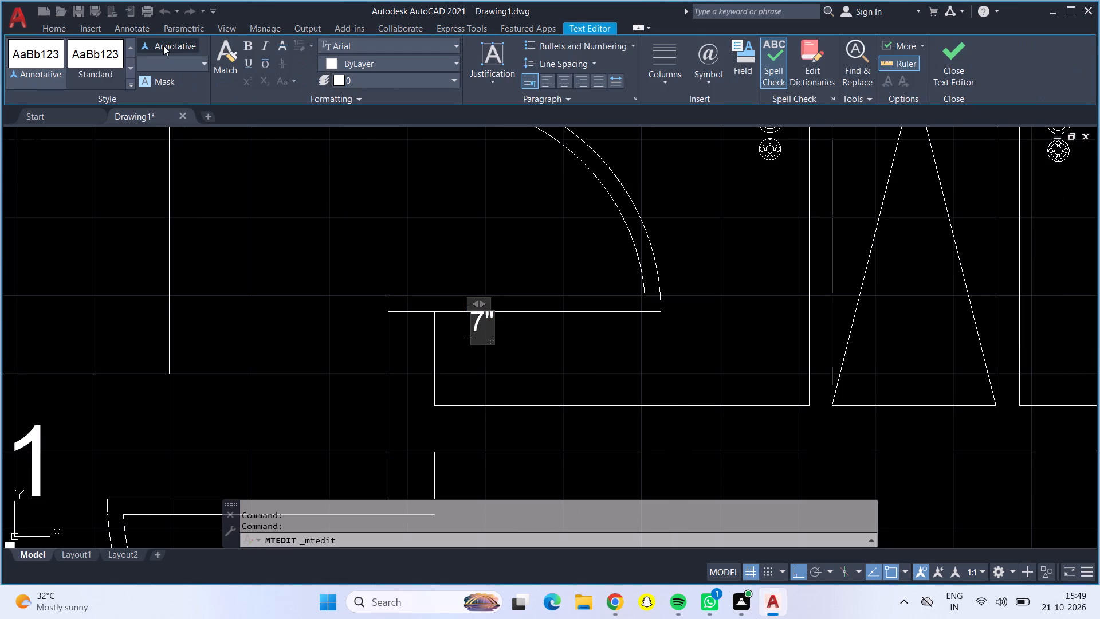
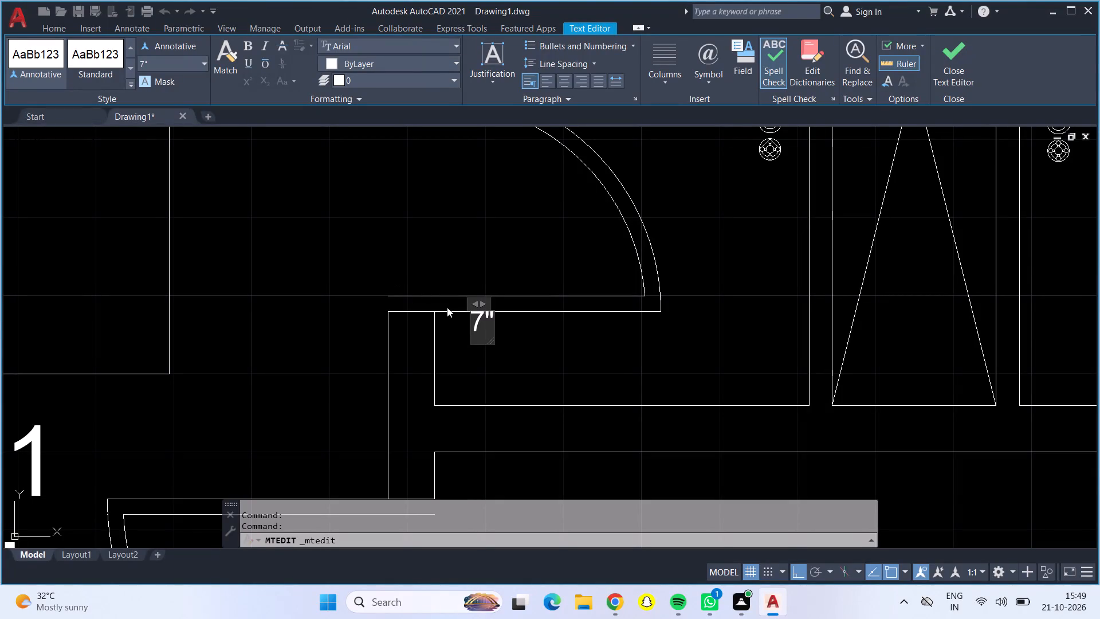
# Replace the 7" text below the bathroom door beside BED ROOM 1 with TOILET, using 7" text height and centred alignment.
pyautogui.click(488, 328)
pyautogui.click(488, 328)
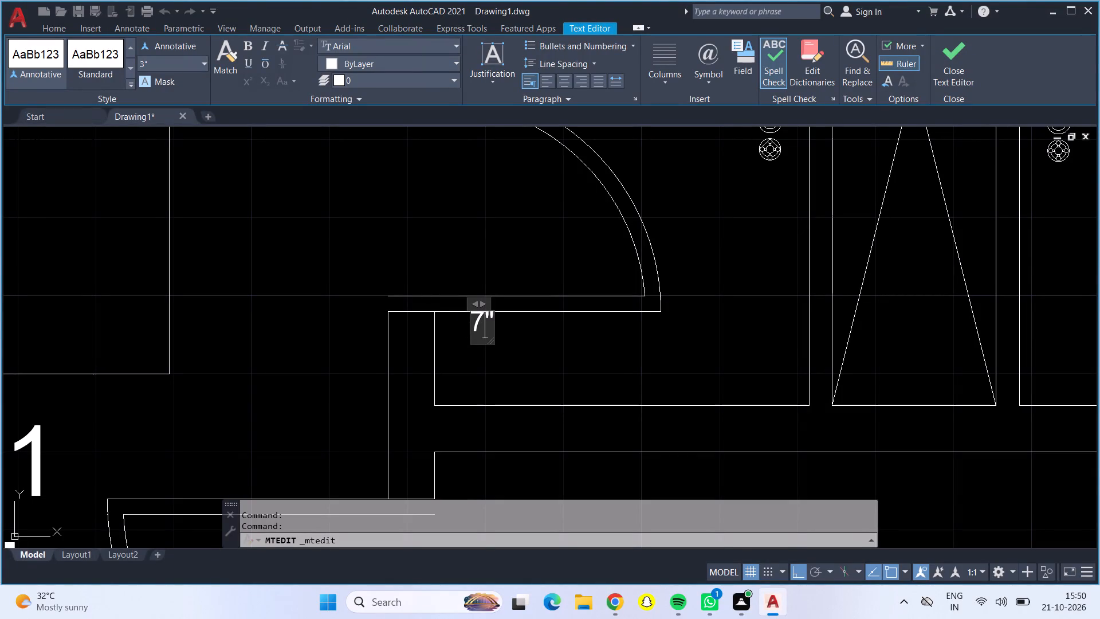
pyautogui.click(490, 336)
pyautogui.press('BackSpace')
pyautogui.press('BackSpace')
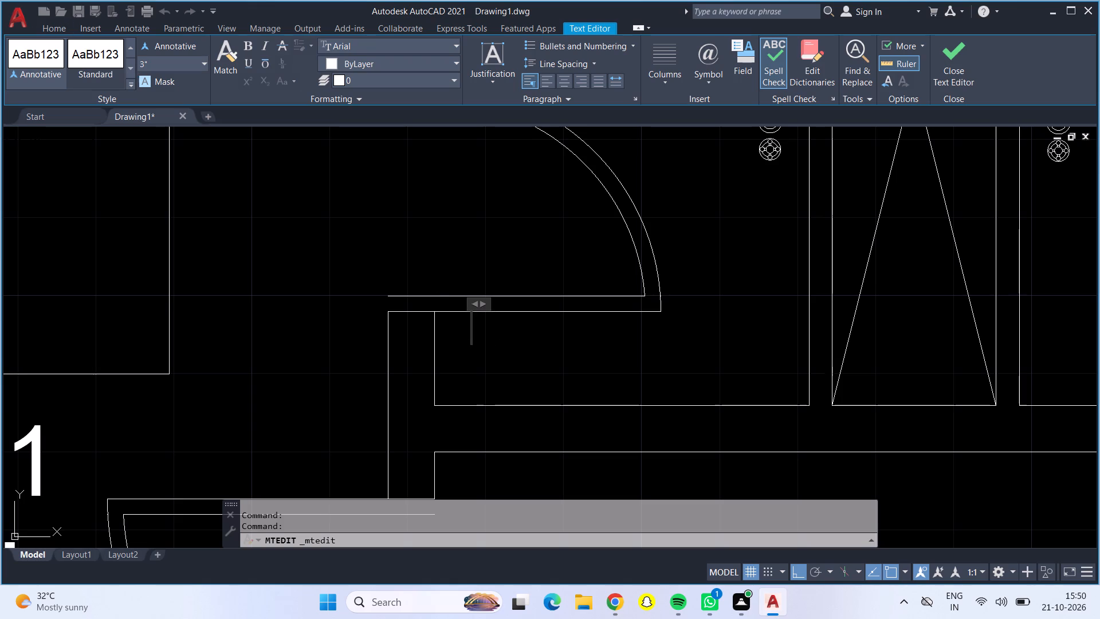
pyautogui.click(202, 67)
pyautogui.click(166, 130)
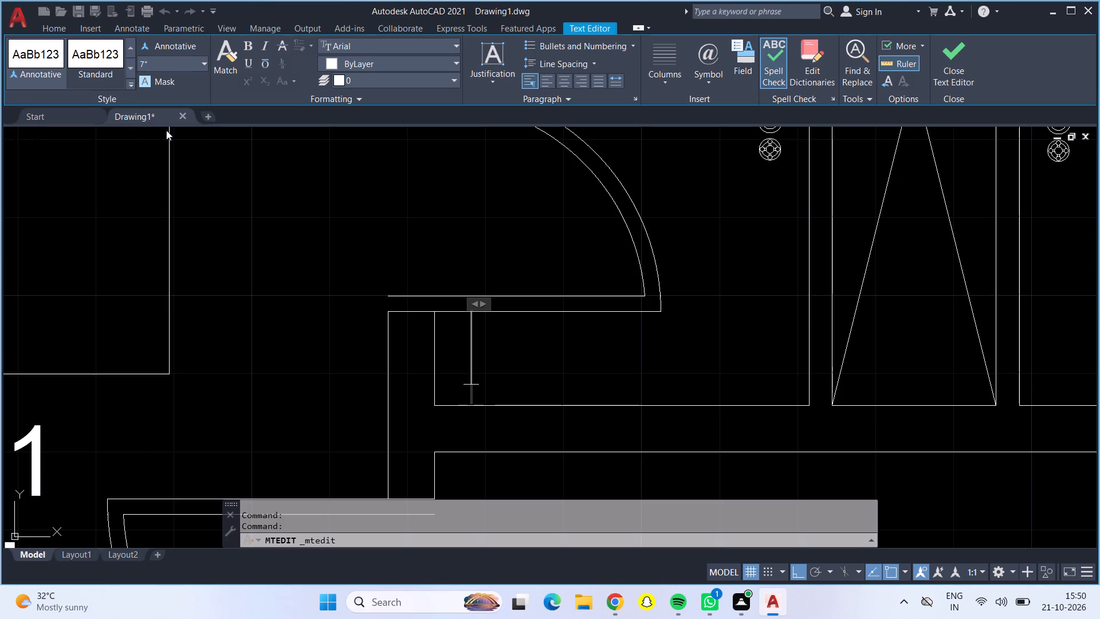
pyautogui.click(571, 74)
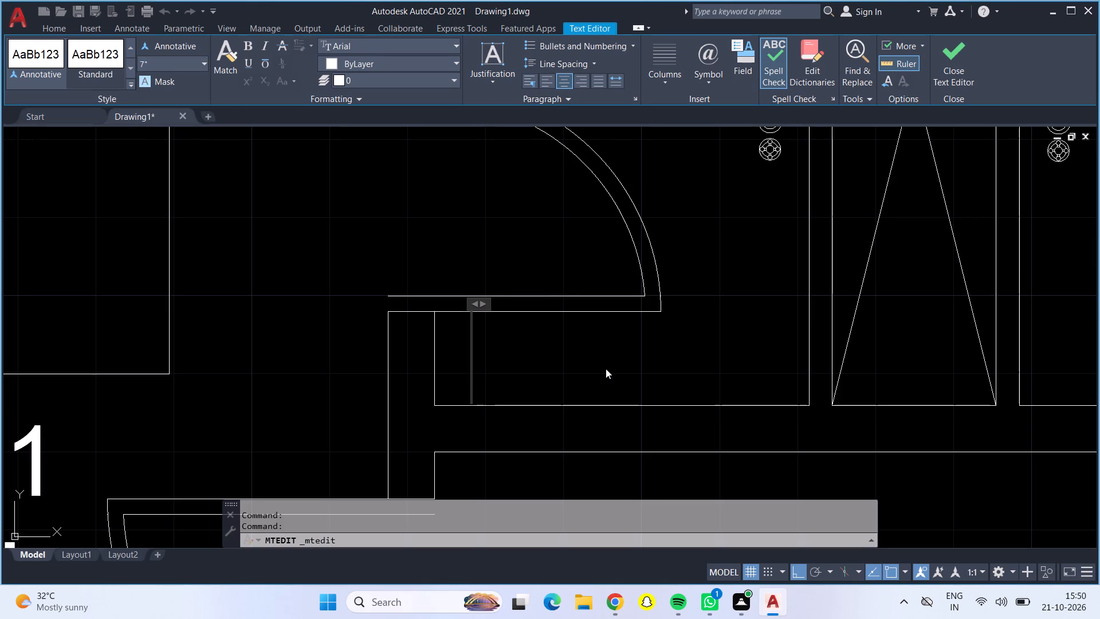
pyautogui.hotkey('shift', 't')
pyautogui.write('OIL')
pyautogui.hotkey('shift', 'e')
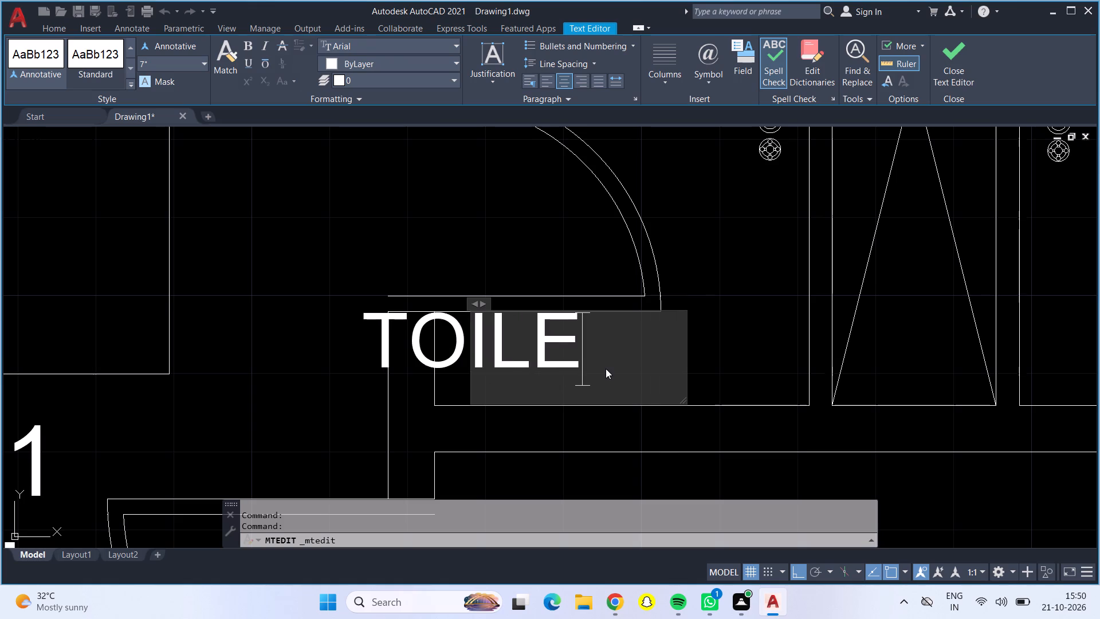
pyautogui.hotkey('shift', 't')
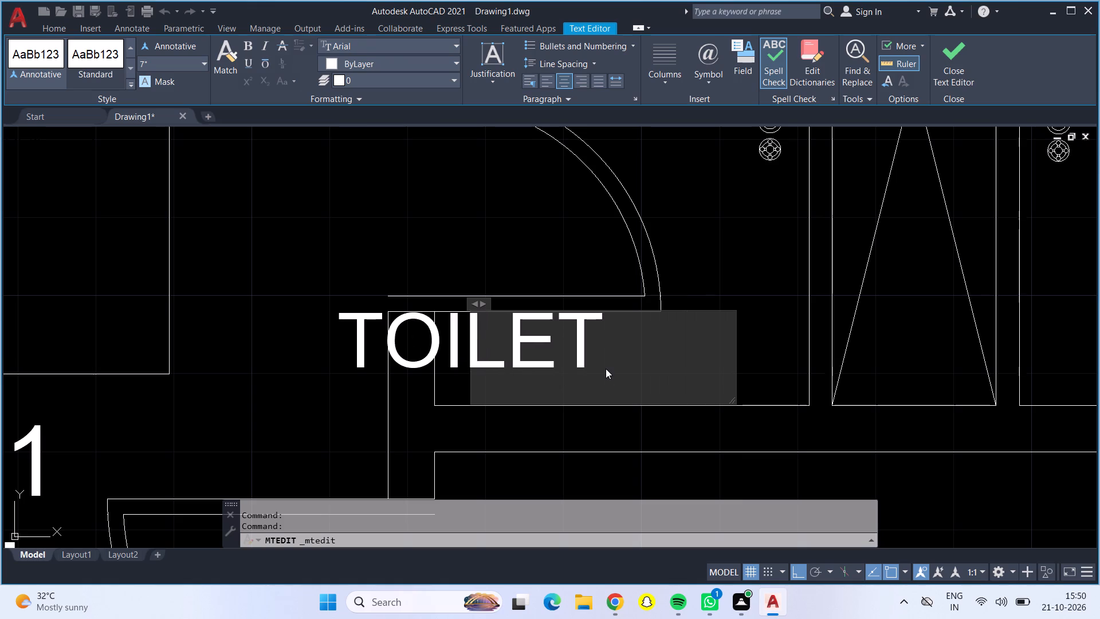
# Add a second line reading 7'0" X 4'0" under TOILET and finish editing the label.
pyautogui.scroll(-2, 607, 369)
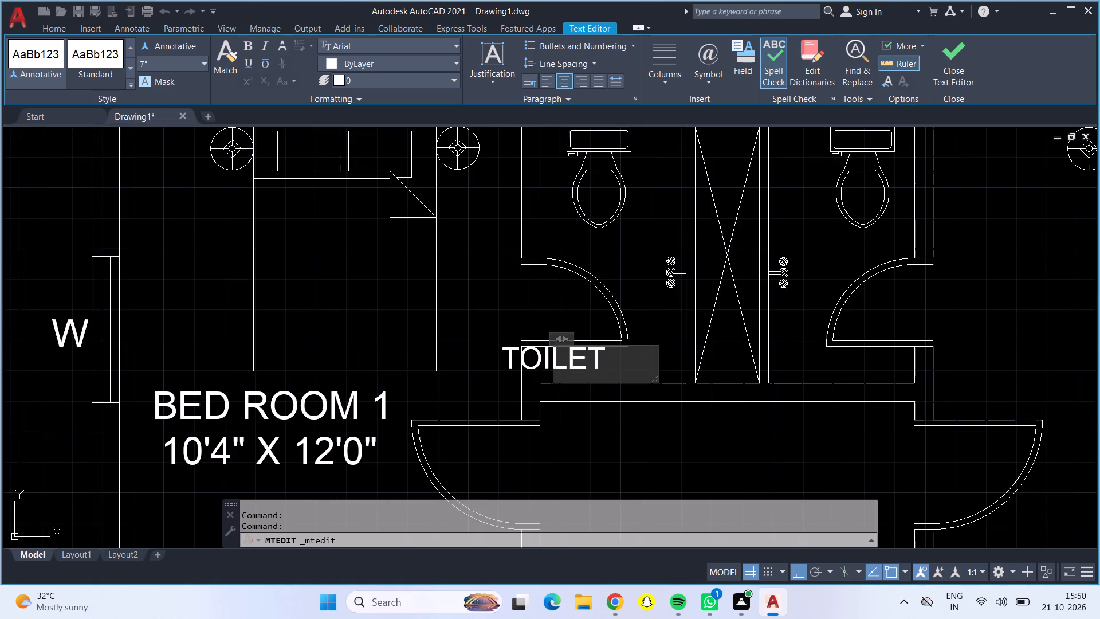
pyautogui.scroll(1, 607, 369)
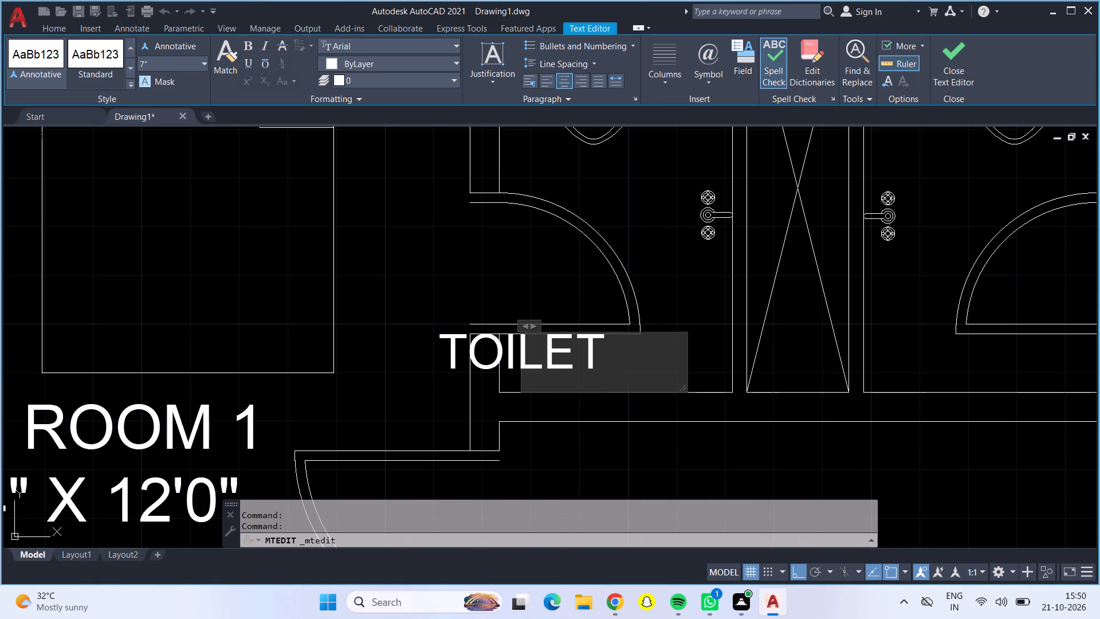
pyautogui.scroll(1, 534, 378)
pyautogui.scroll(-1, 586, 382)
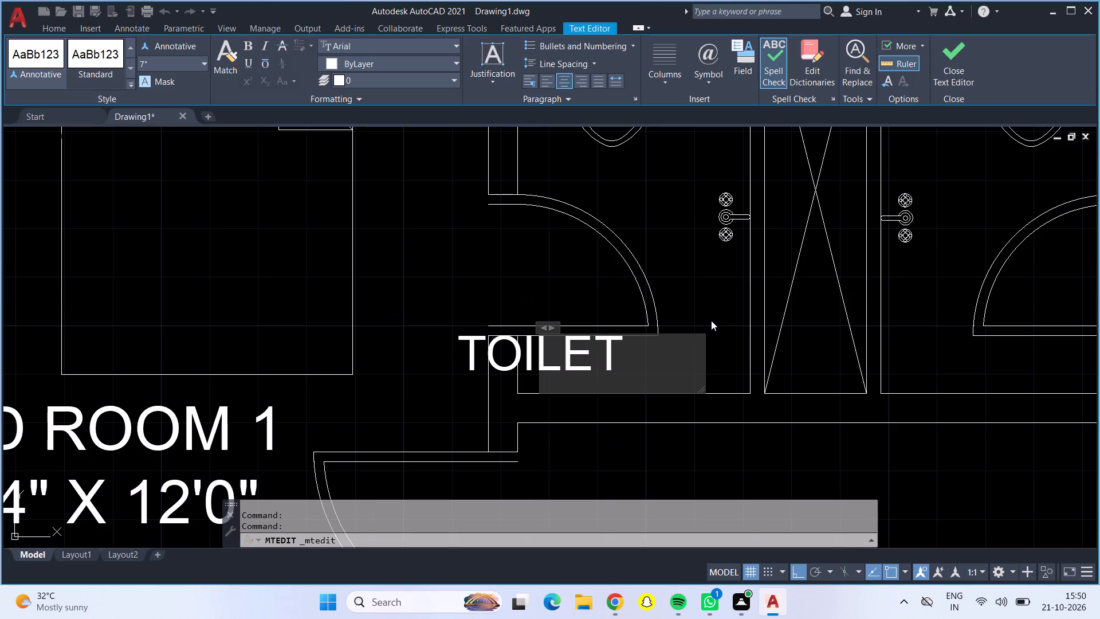
pyautogui.moveTo(711, 316); pyautogui.dragTo(663, 297, button='middle')
pyautogui.press('Return')
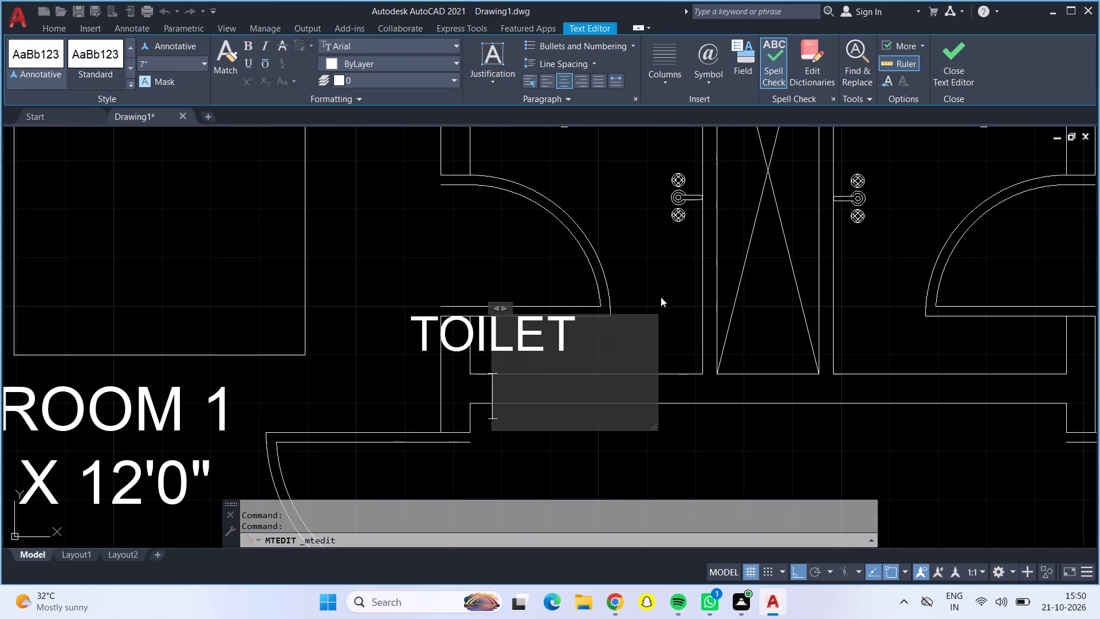
pyautogui.write("7'")
pyautogui.press('0')
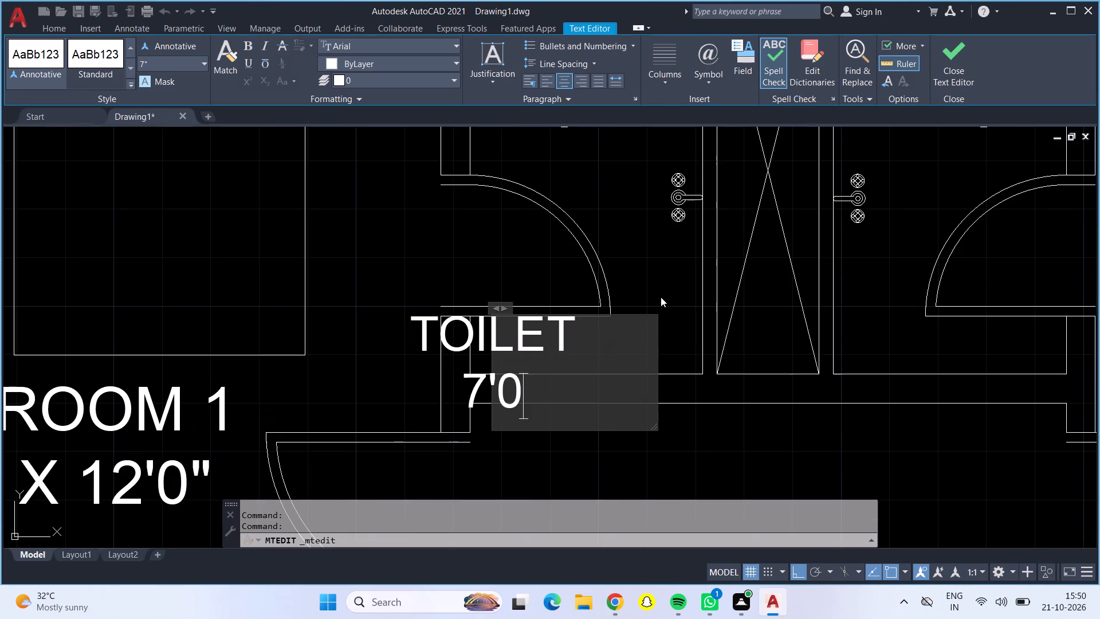
pyautogui.write('" X 2')
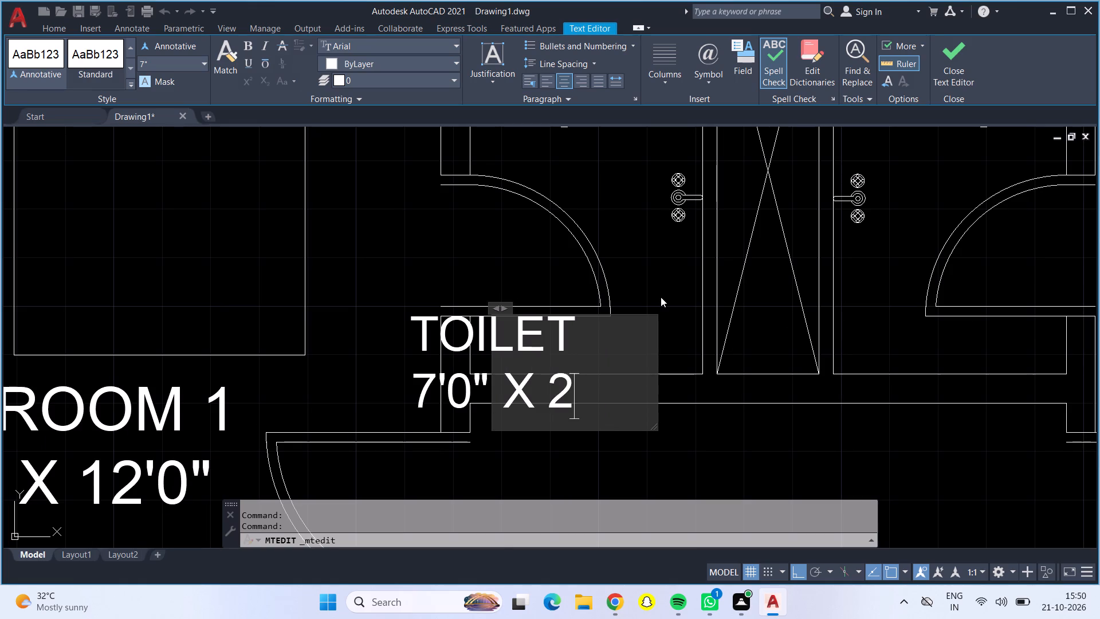
pyautogui.press('BackSpace')
pyautogui.write('4\'0"')
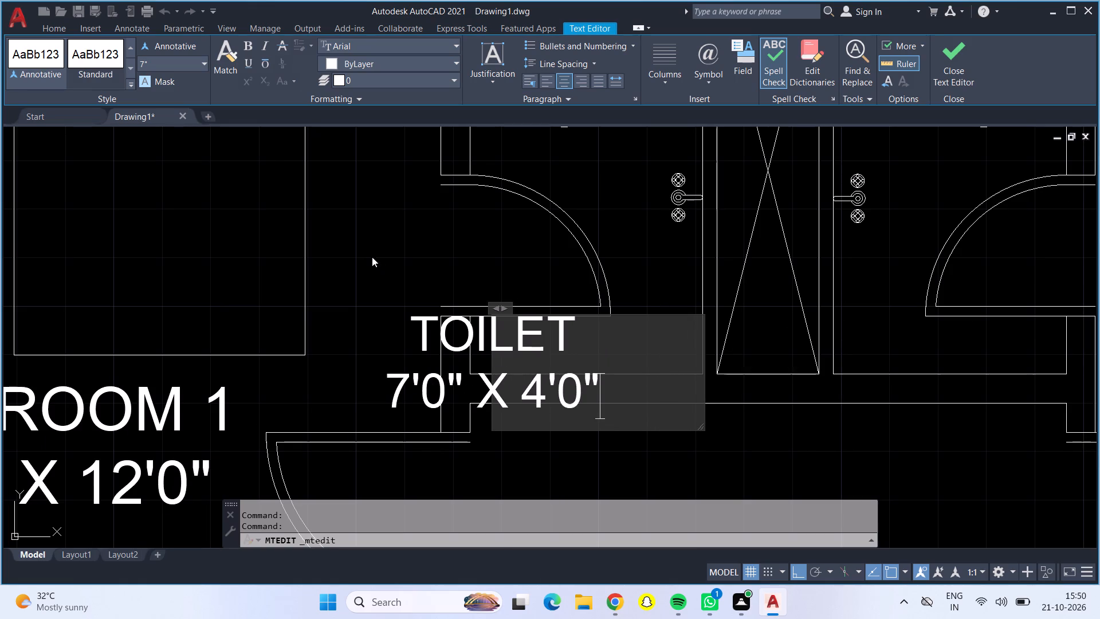
pyautogui.click(377, 259)
# Move the TOILET label up into the bathroom beside BED ROOM 1, fitting it between the side wall and the taps.
pyautogui.click(547, 346)
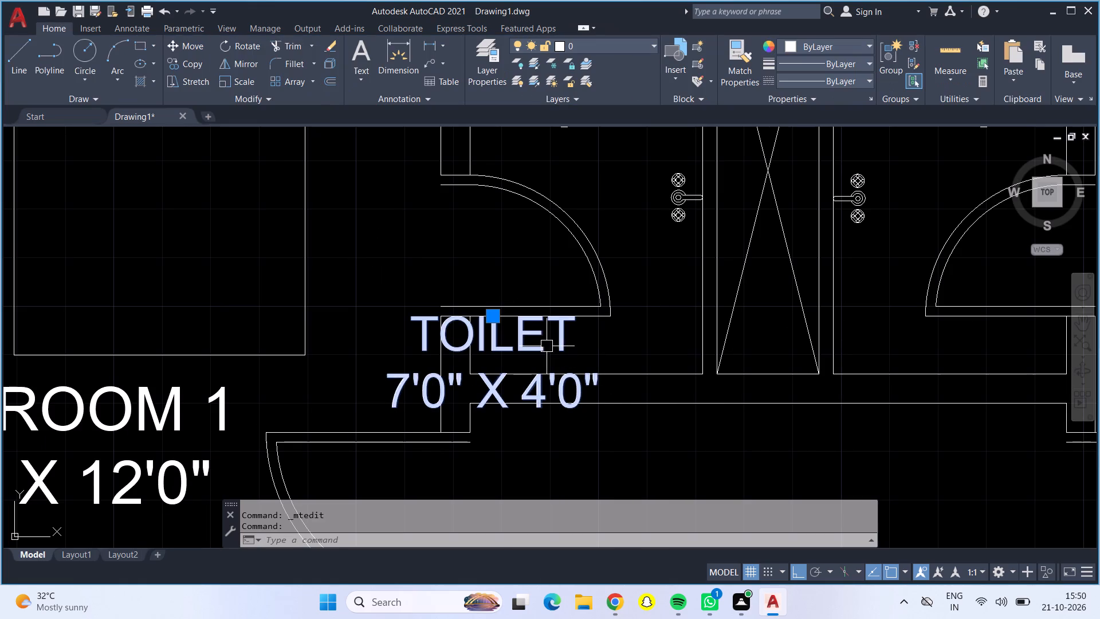
pyautogui.click(183, 46)
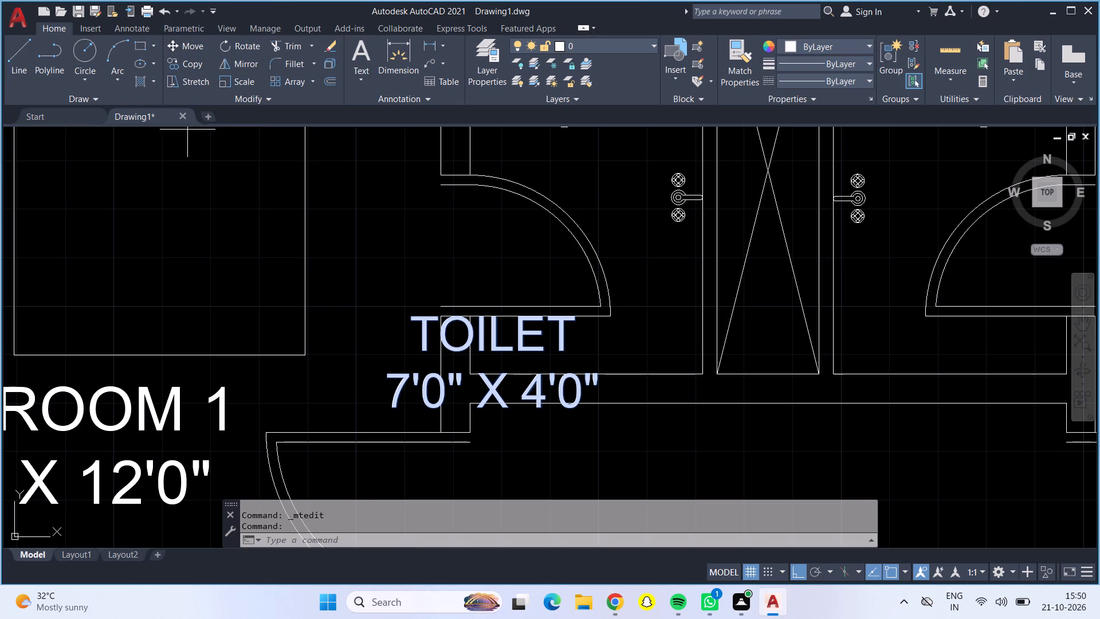
pyautogui.click(489, 370)
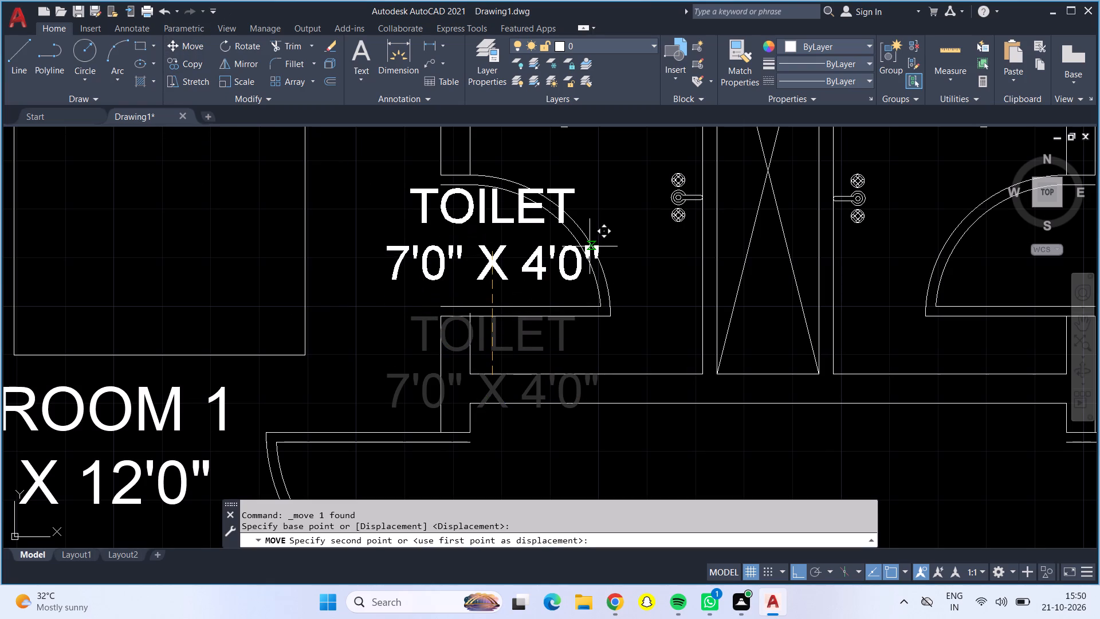
pyautogui.click(596, 257)
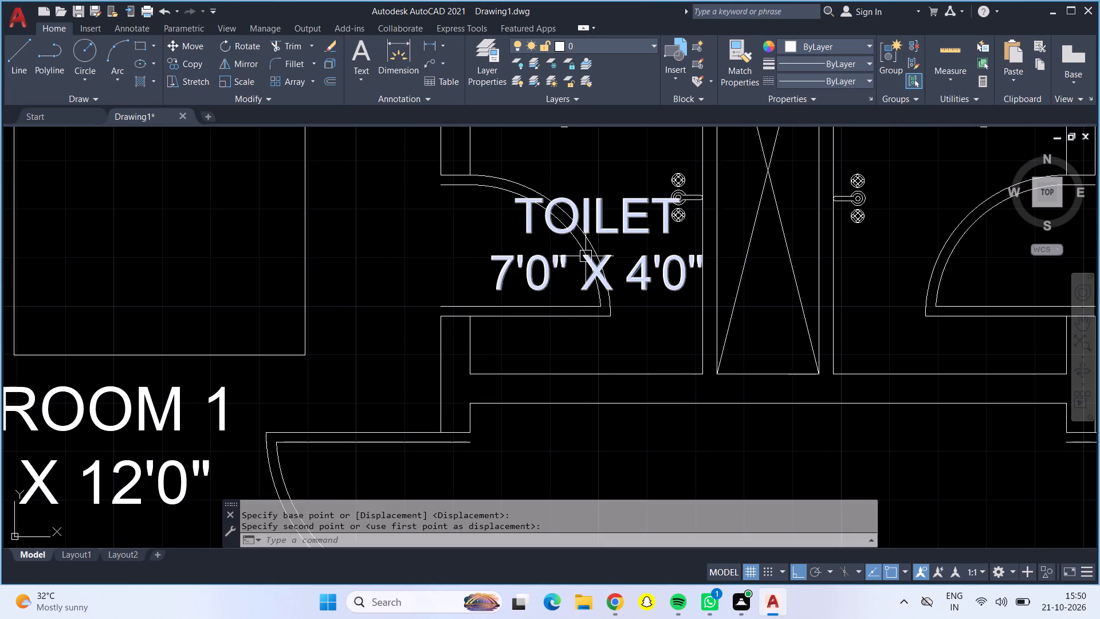
pyautogui.scroll(-2, 559, 245)
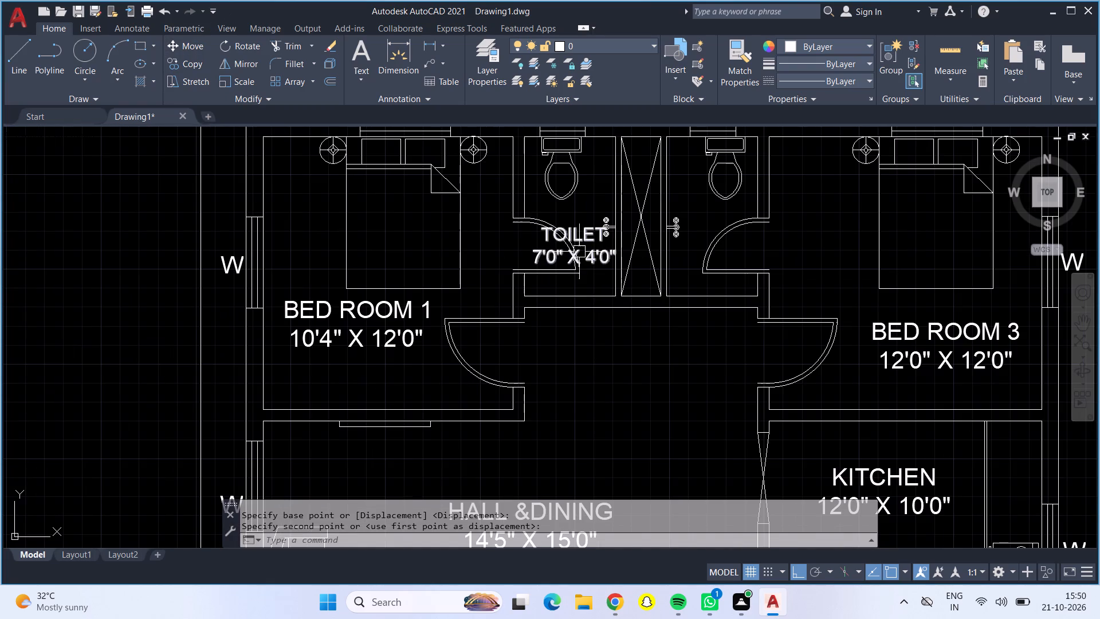
pyautogui.scroll(2, 579, 252)
pyautogui.moveTo(622, 296); pyautogui.dragTo(536, 342, button='middle')
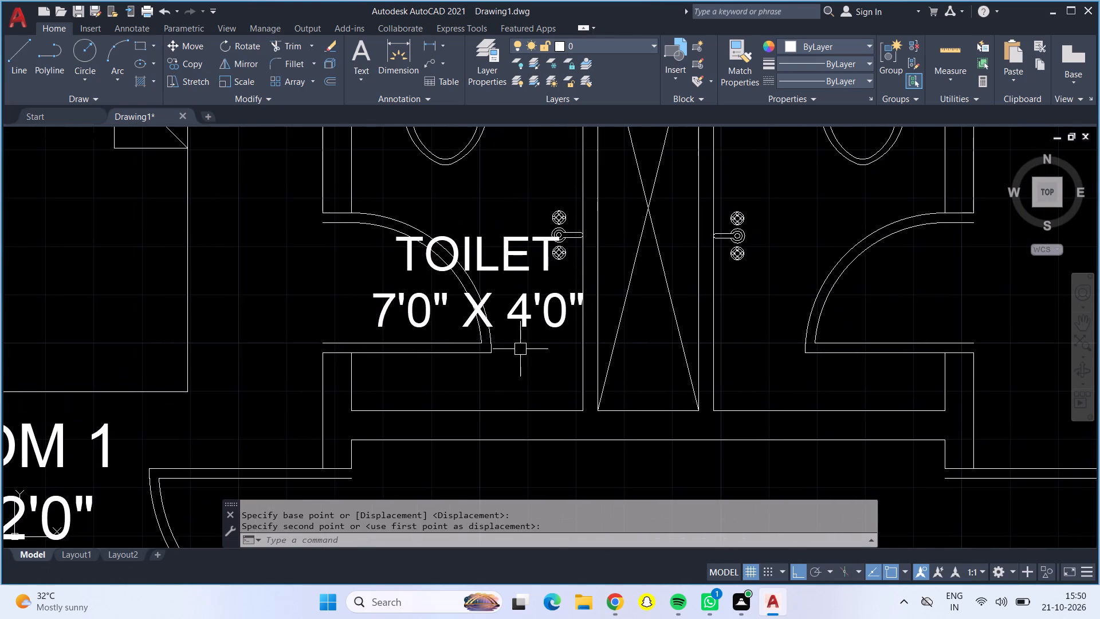
pyautogui.click(466, 265)
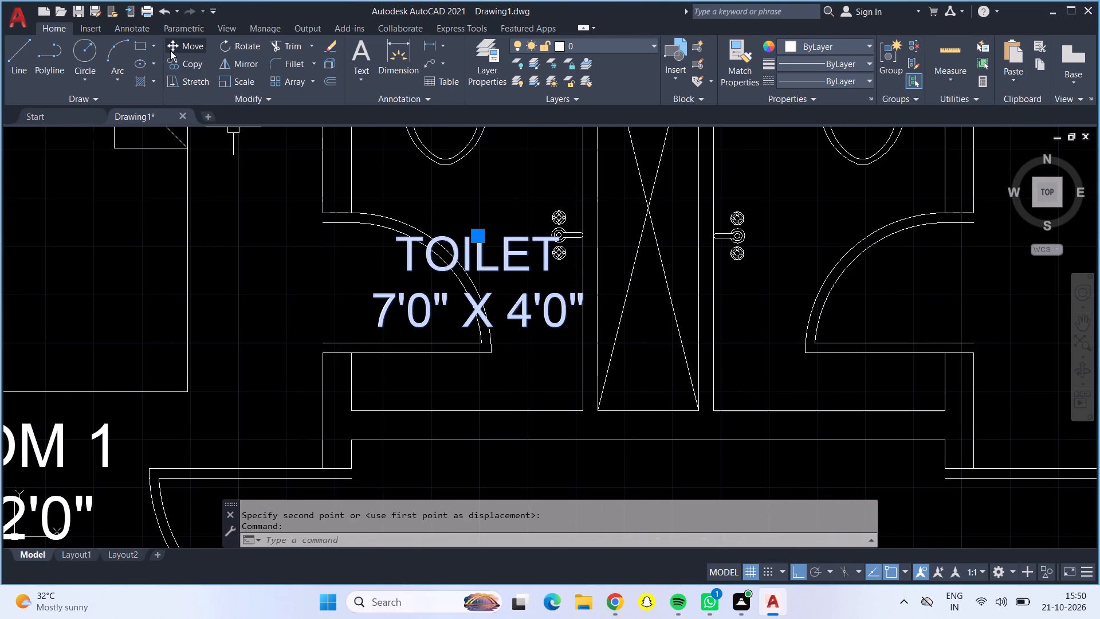
pyautogui.click(170, 50)
pyautogui.click(383, 299)
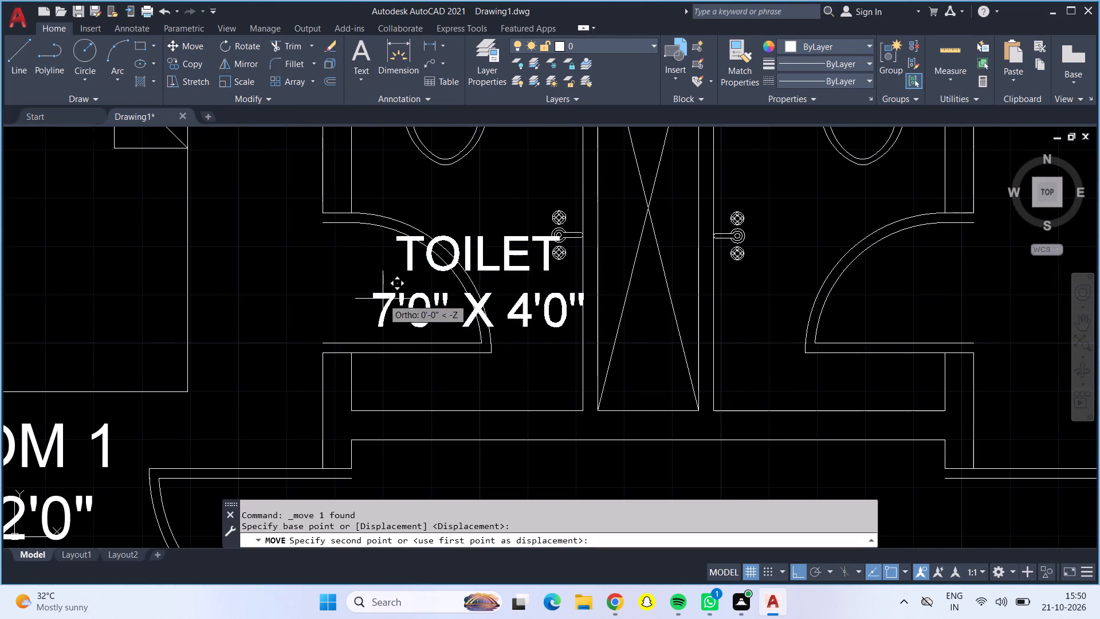
pyautogui.click(358, 294)
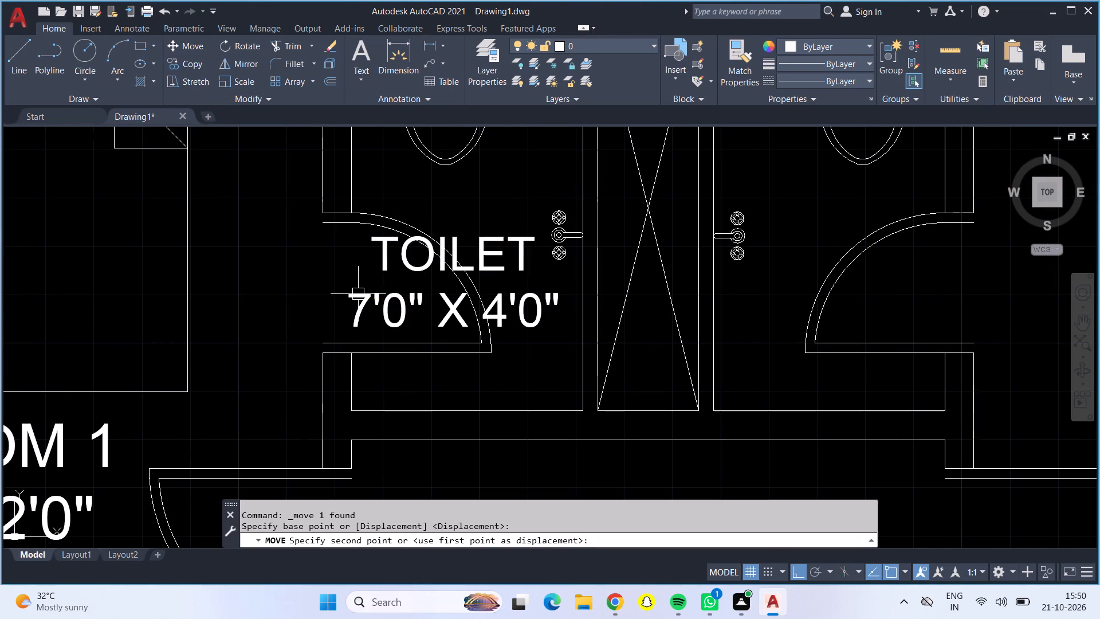
# Copy the TOILET label horizontally across the shaft into the bathroom beside the 12'0" X 12'0" bedroom.
pyautogui.click(471, 266)
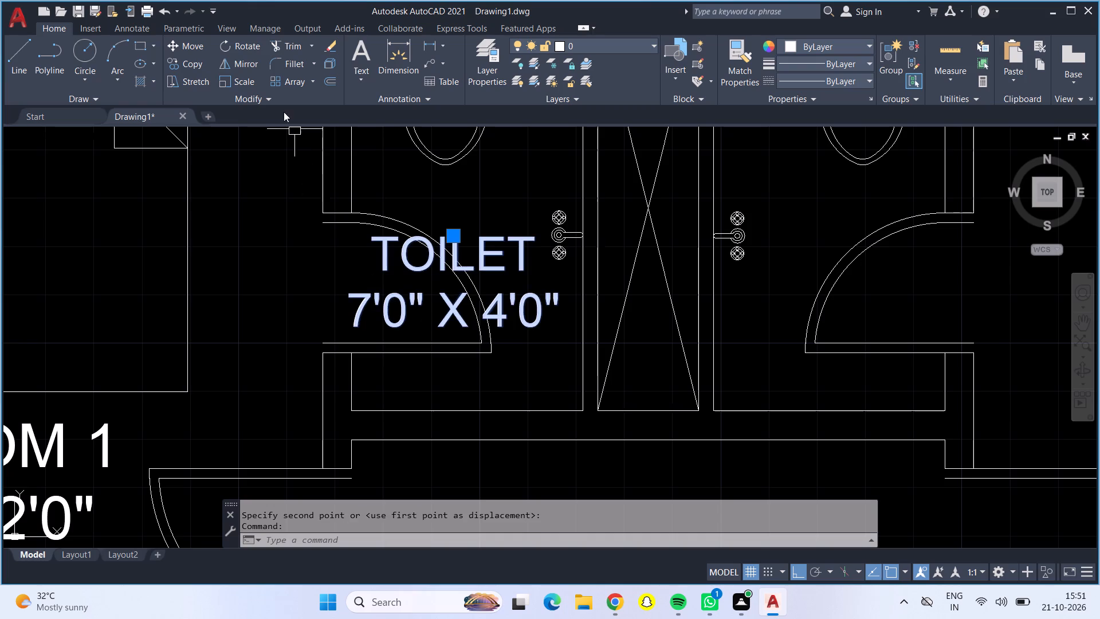
pyautogui.click(184, 64)
pyautogui.click(496, 300)
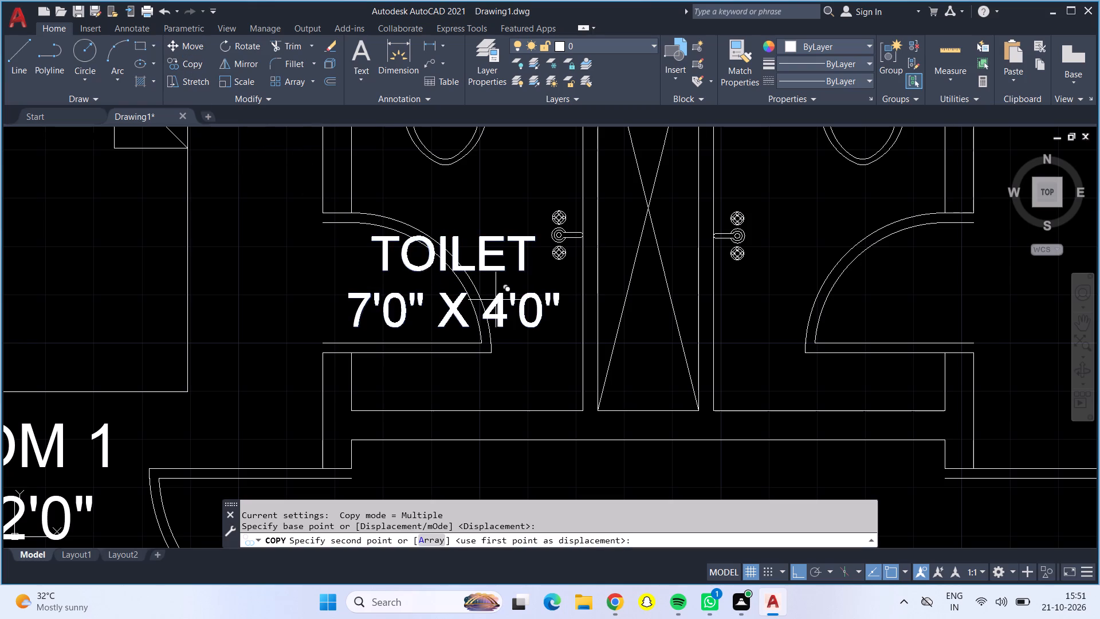
pyautogui.click(893, 281)
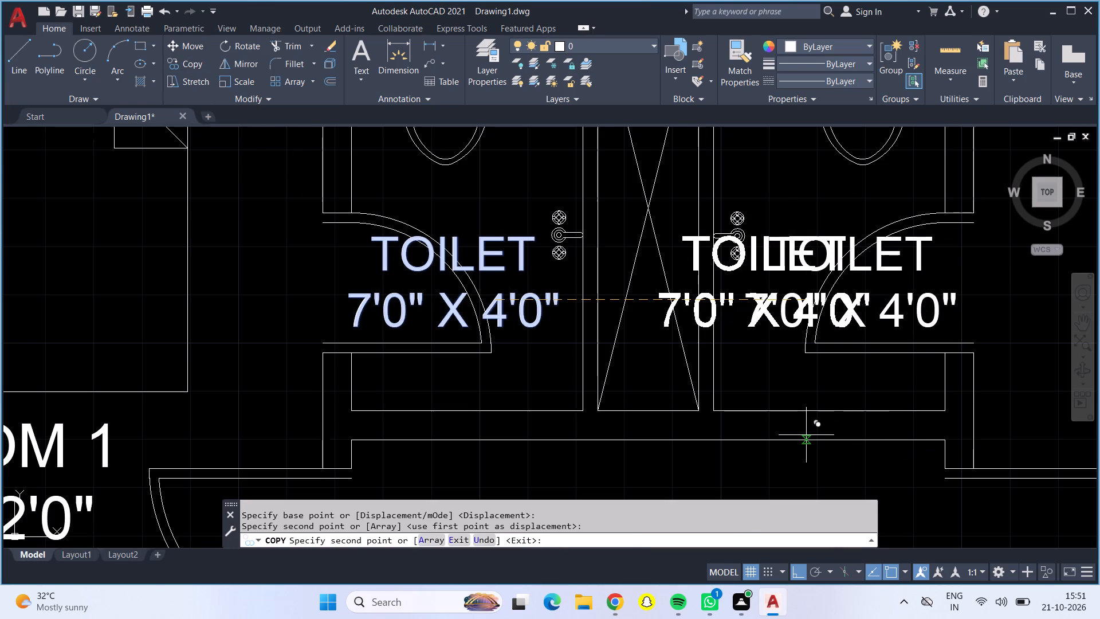
# With Ortho off, place another copy of the TOILET label between the door and WC in the bathroom beside the staircase.
pyautogui.press('F8')
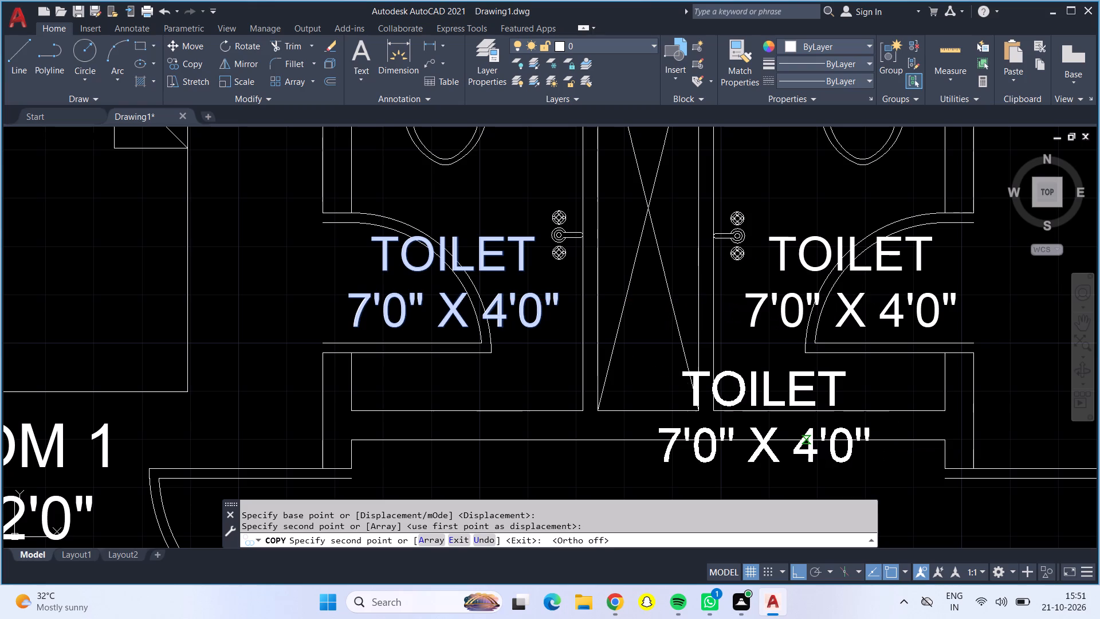
pyautogui.scroll(-2, 806, 435)
pyautogui.scroll(1, 806, 435)
pyautogui.scroll(-2, 793, 389)
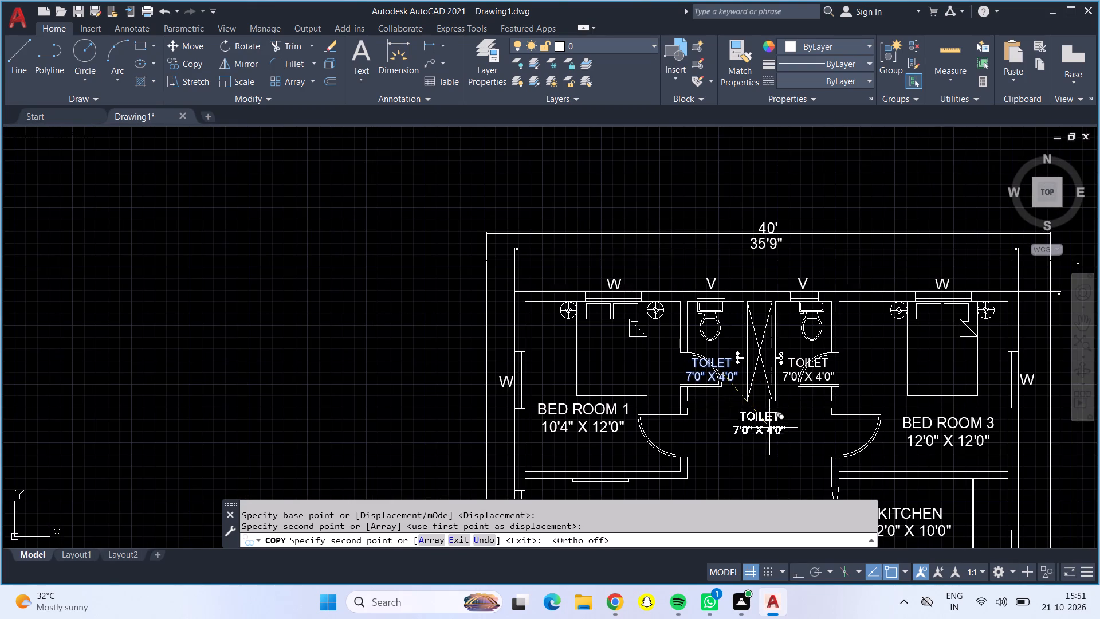
pyautogui.moveTo(768, 437); pyautogui.dragTo(768, 424, button='middle')
pyautogui.scroll(-1, 776, 461)
pyautogui.moveTo(776, 461); pyautogui.dragTo(767, 351, button='middle')
pyautogui.moveTo(715, 444); pyautogui.dragTo(713, 437, button='middle')
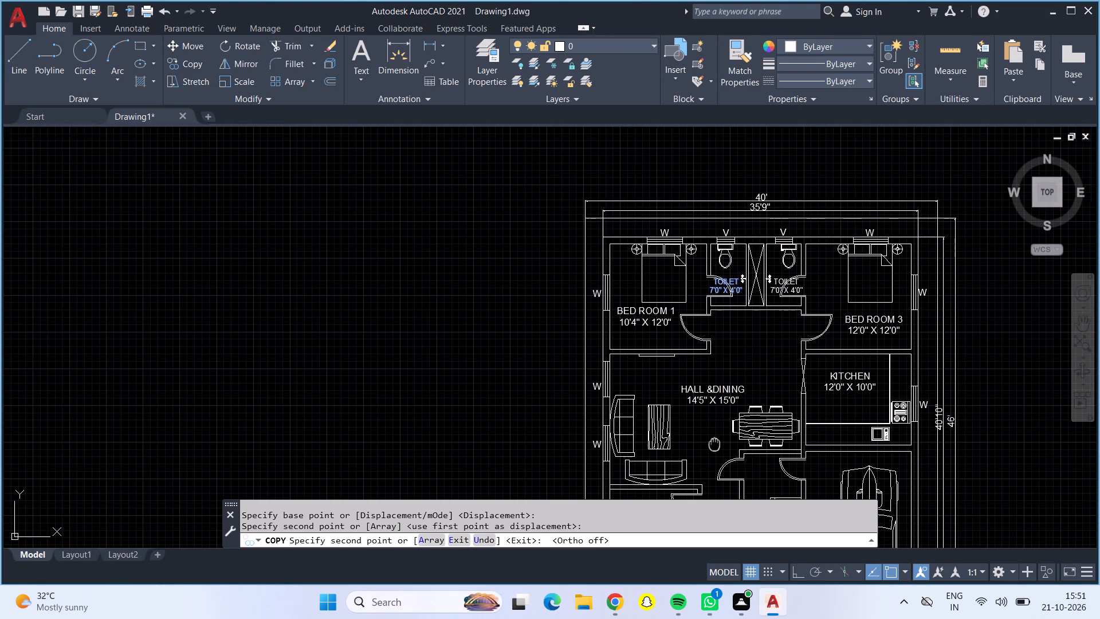
pyautogui.moveTo(713, 437); pyautogui.dragTo(707, 330, button='middle')
pyautogui.scroll(6, 713, 453)
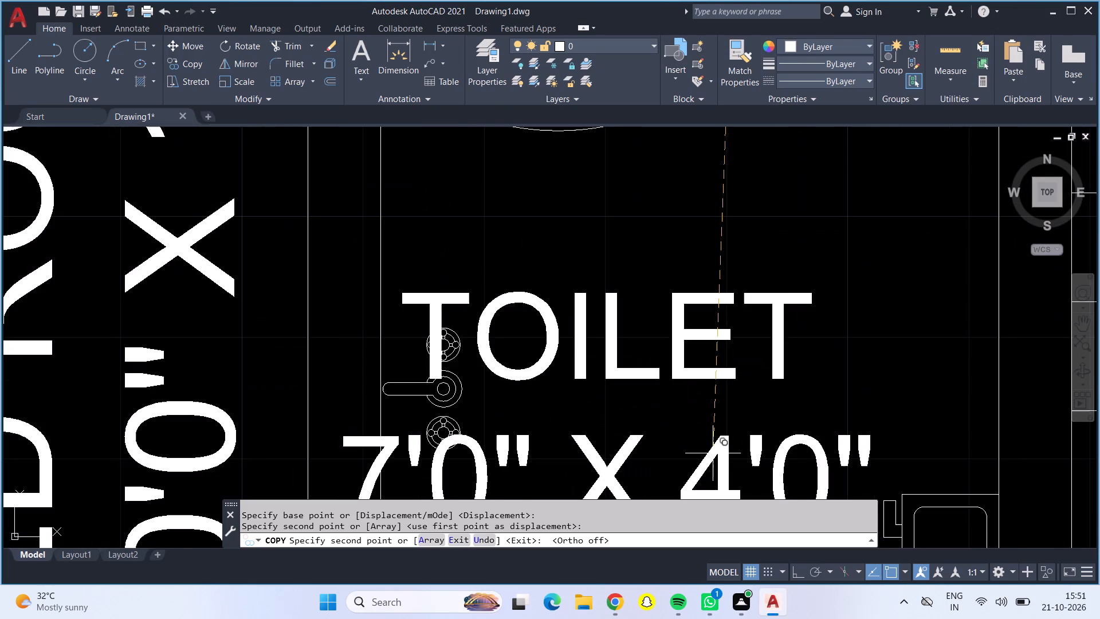
pyautogui.scroll(-2, 733, 405)
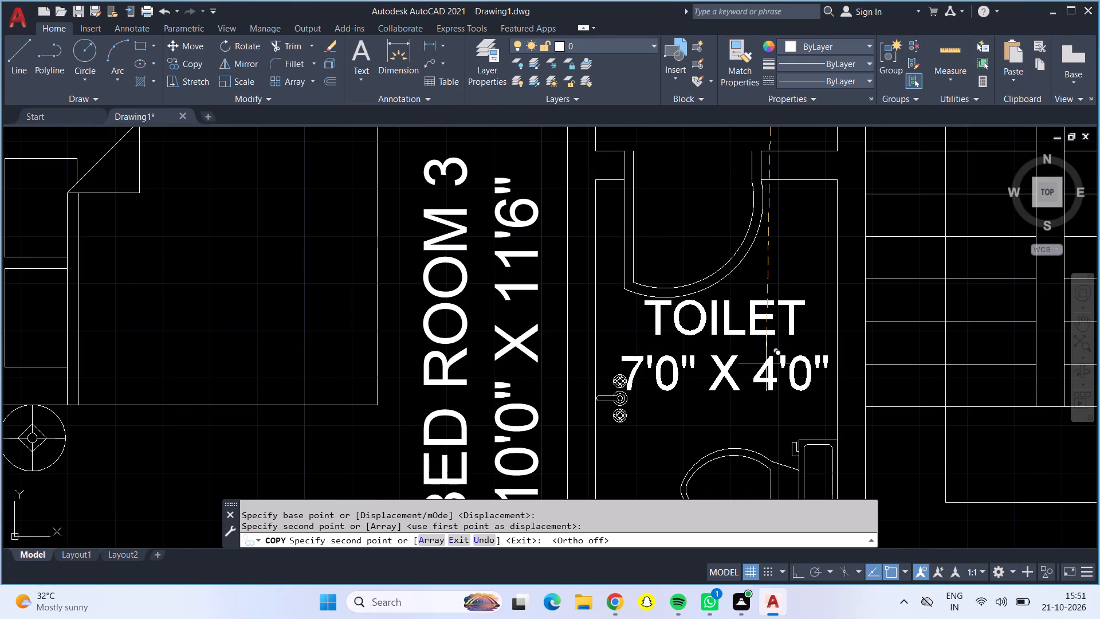
pyautogui.click(771, 367)
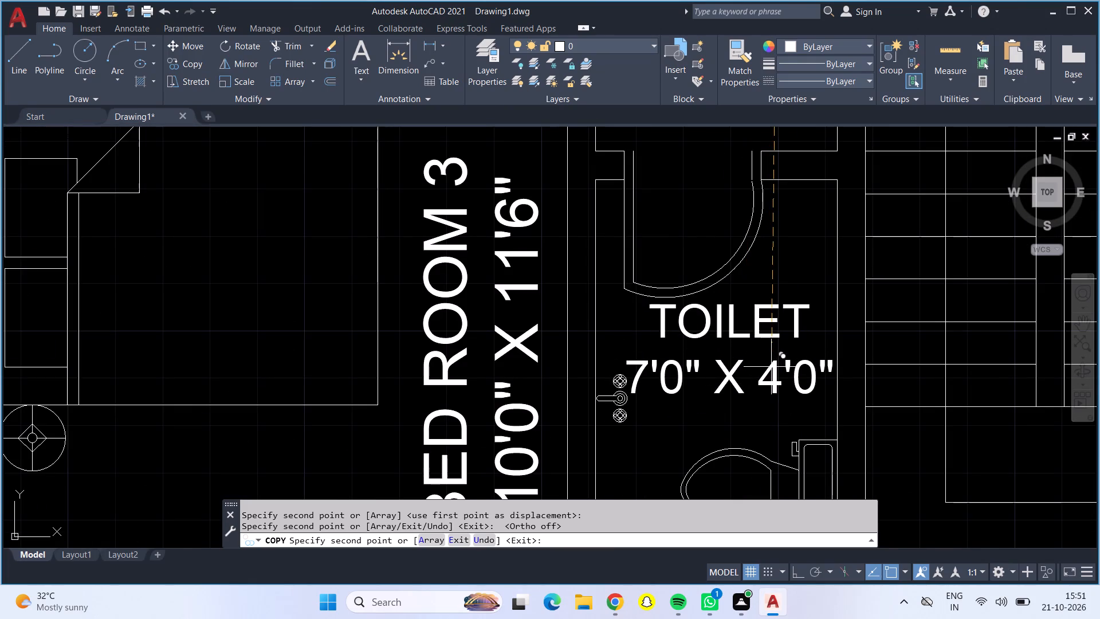
pyautogui.press('Return')
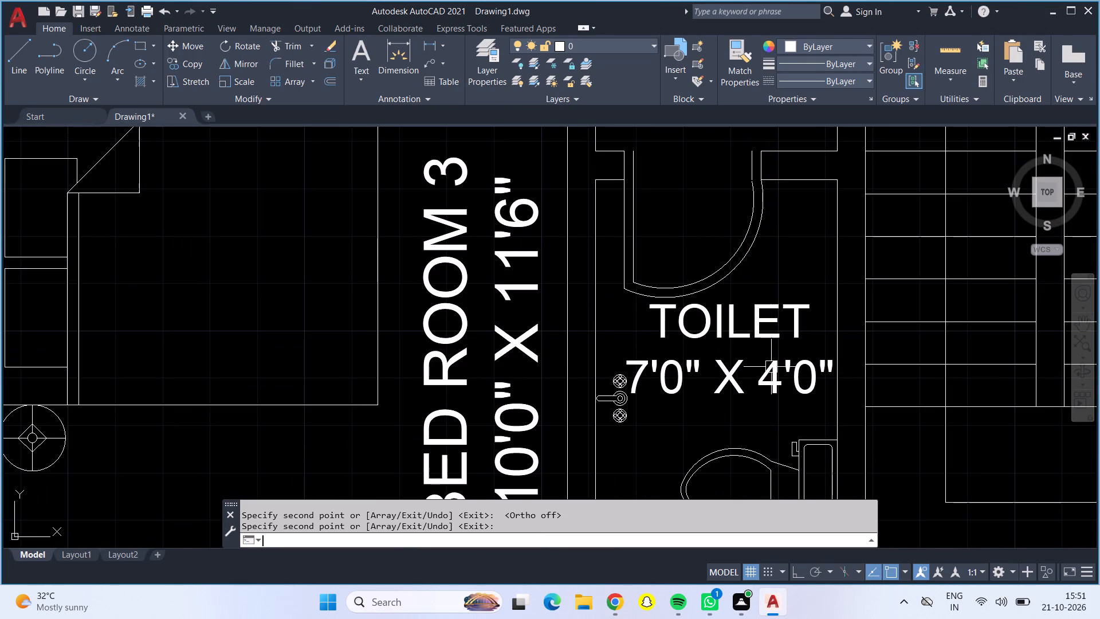
pyautogui.scroll(1, 767, 375)
pyautogui.scroll(-3, 767, 375)
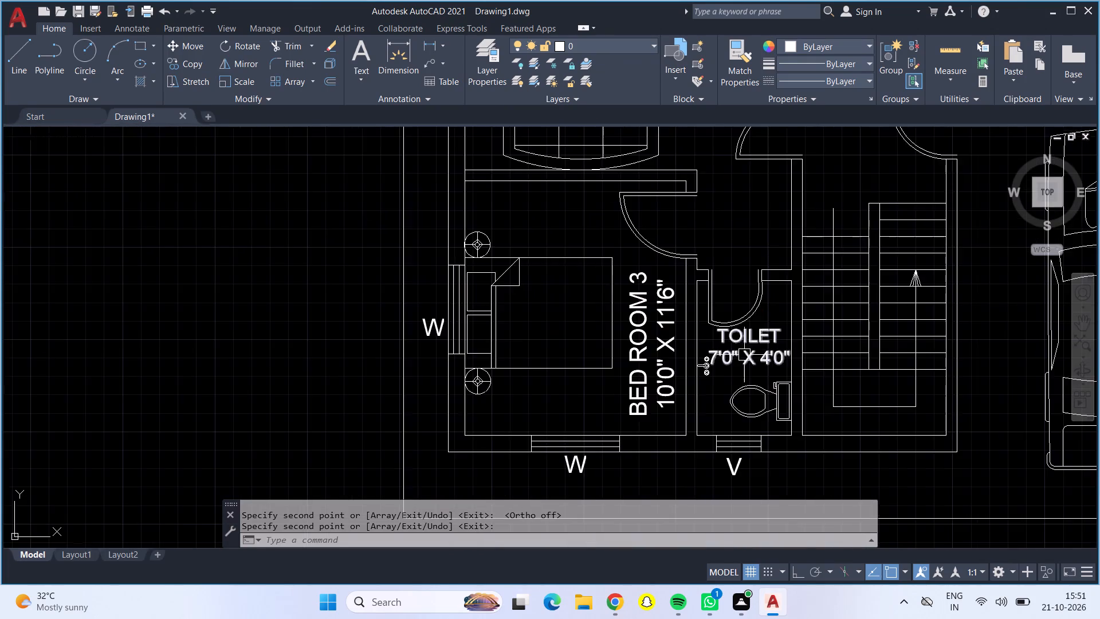
# Draw a circle of about 2" radius centred on the upper free end of the staircase direction line.
pyautogui.scroll(-2, 744, 355)
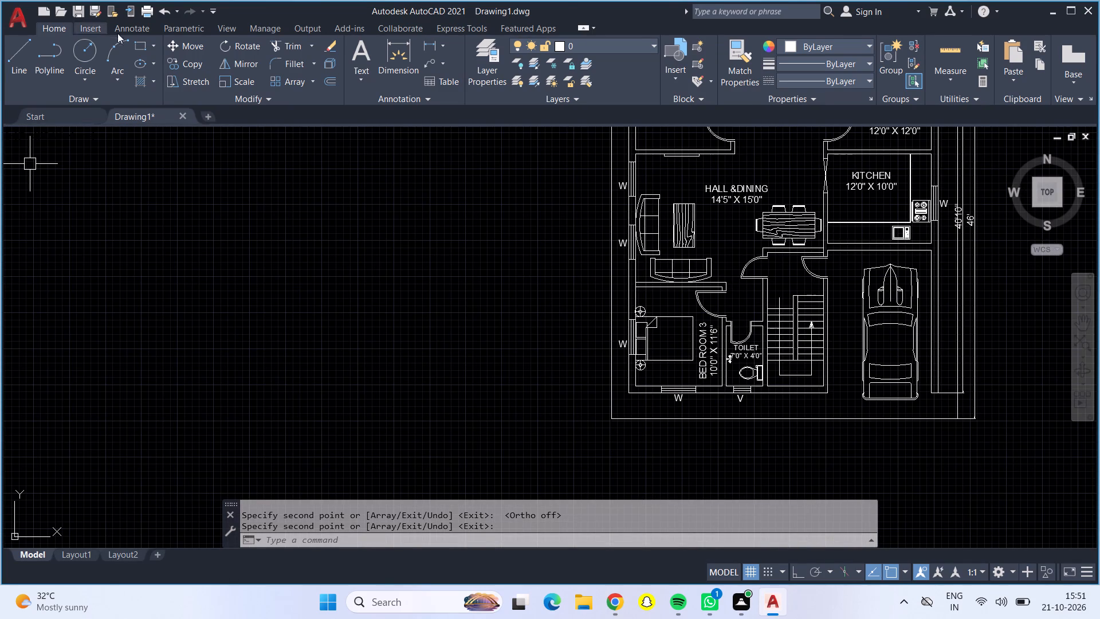
pyautogui.click(78, 46)
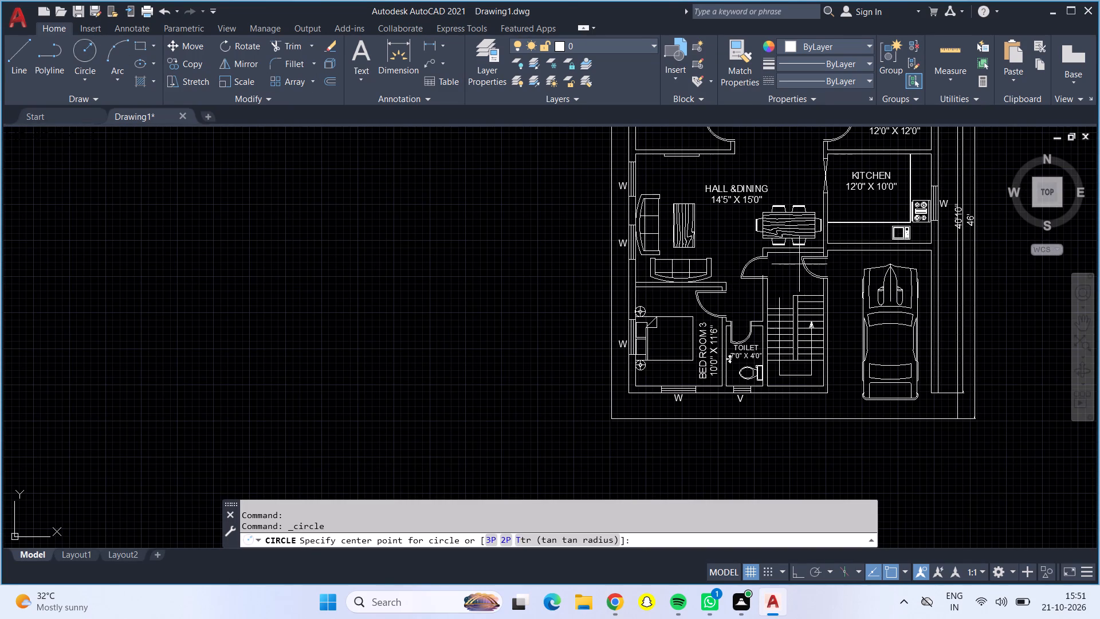
pyautogui.scroll(5, 783, 306)
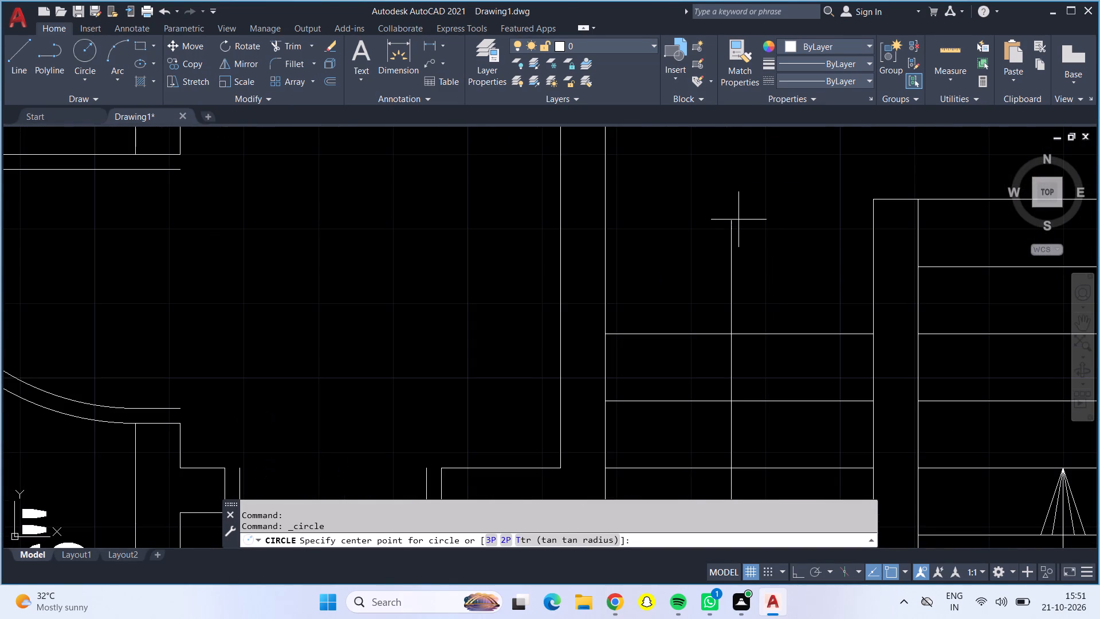
pyautogui.click(734, 219)
pyautogui.click(717, 216)
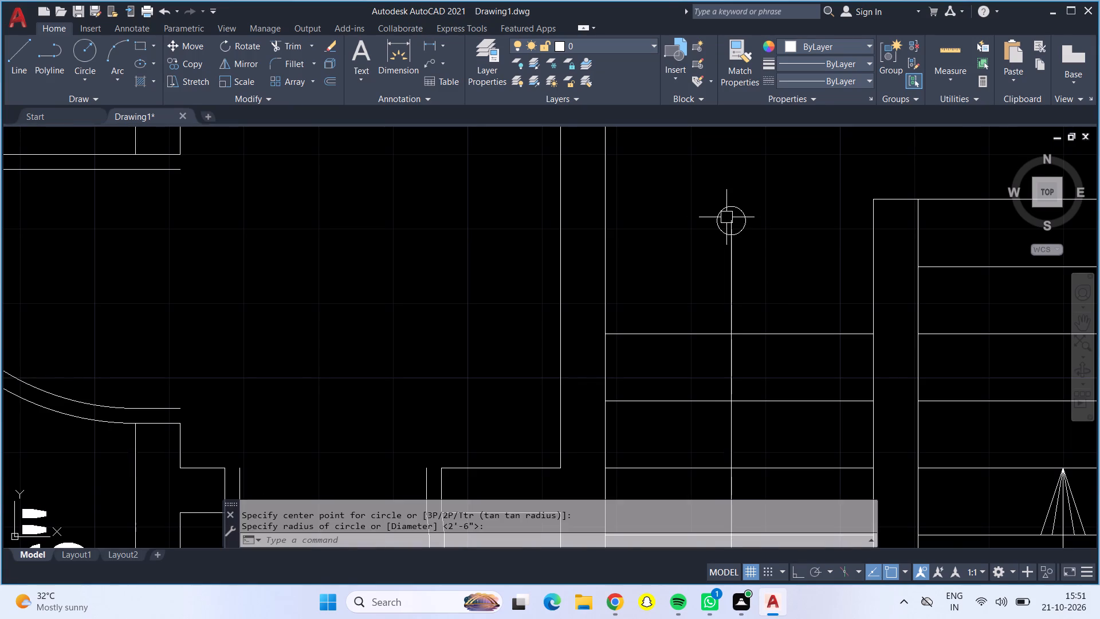
# Inspect the circle at the end of the staircase direction line up close and against the surrounding stairs.
pyautogui.scroll(-2, 734, 217)
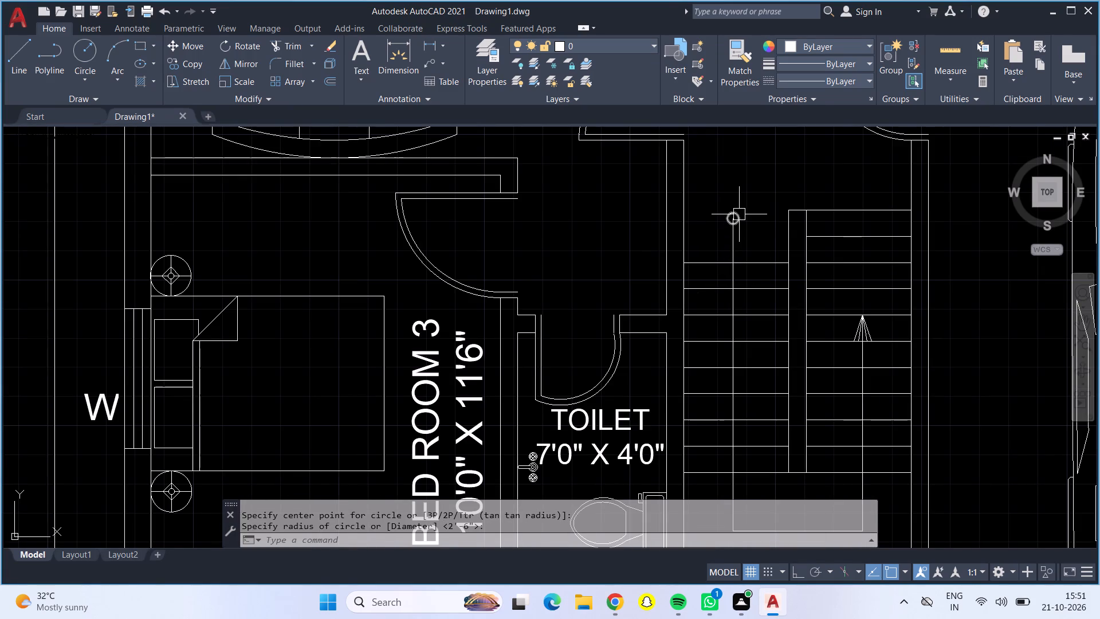
pyautogui.scroll(2, 739, 214)
pyautogui.scroll(-3, 744, 263)
pyautogui.scroll(3, 745, 264)
pyautogui.scroll(-1, 704, 226)
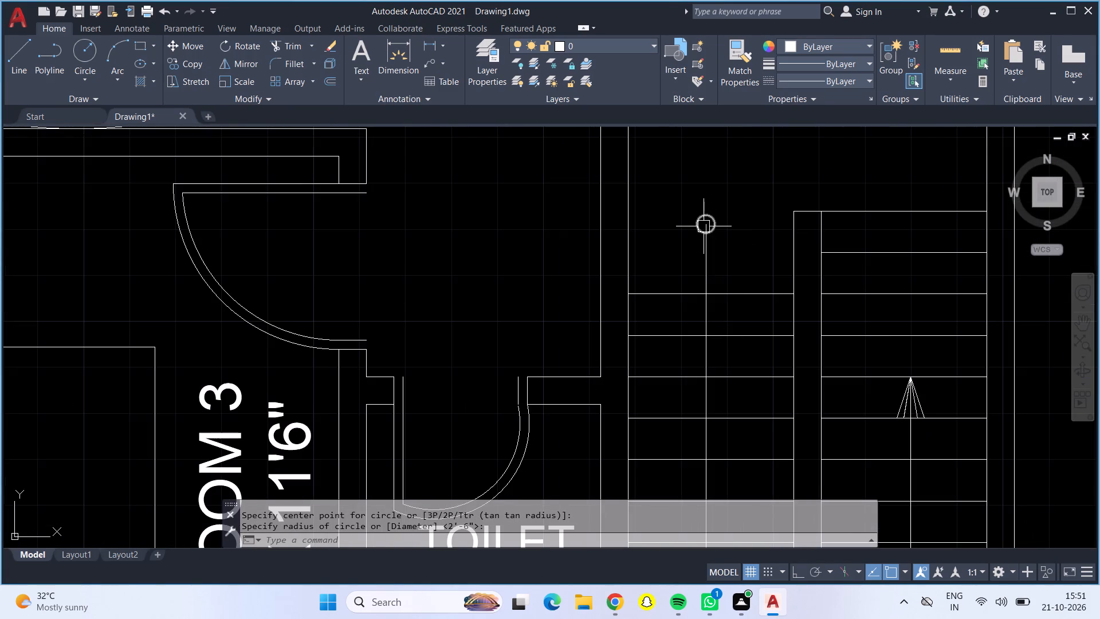
pyautogui.scroll(6, 702, 226)
pyautogui.scroll(-3, 699, 225)
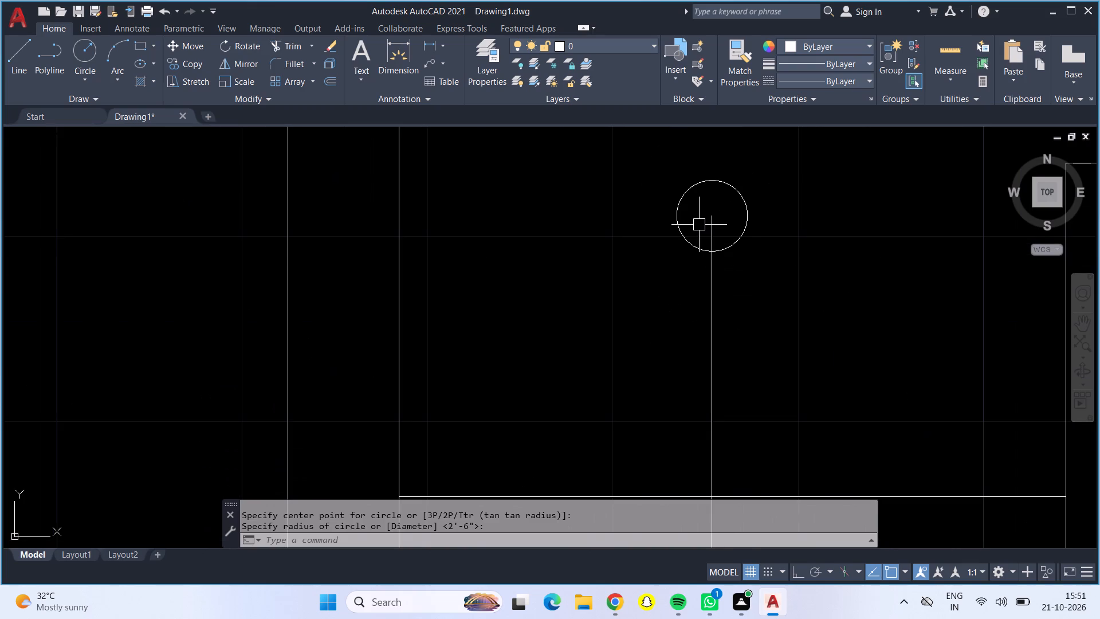
pyautogui.scroll(-4, 684, 213)
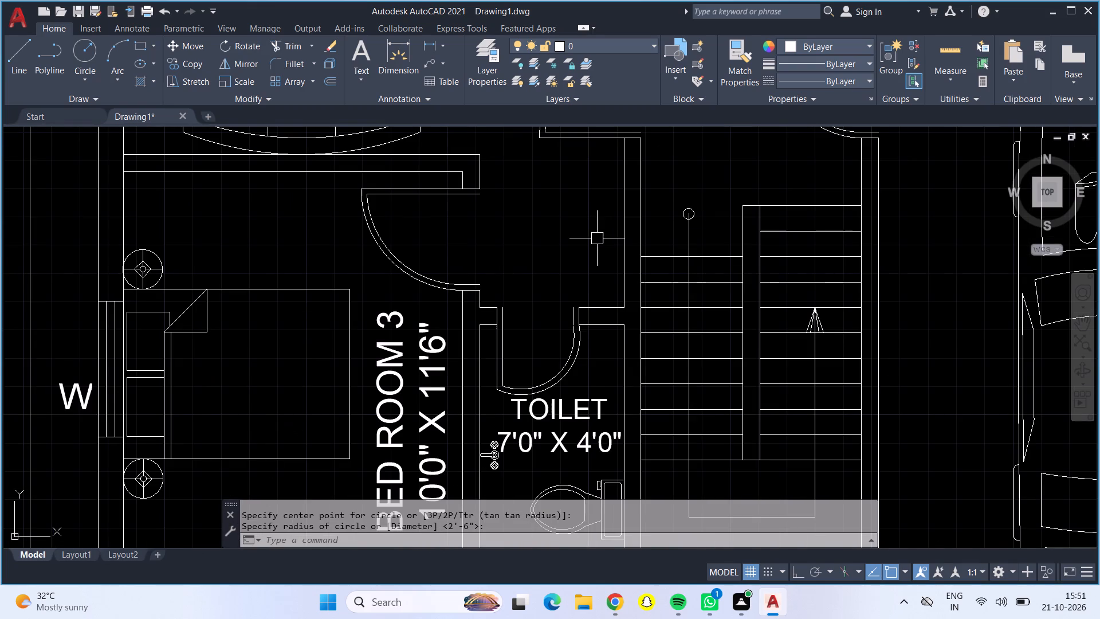
# With Ortho on, draw lines from the left wall corner of the thin HALL & DINING wall unit, 1' inward along the wall and 1" down.
pyautogui.moveTo(597, 238); pyautogui.dragTo(586, 387, button='middle')
pyautogui.scroll(-1, 593, 257)
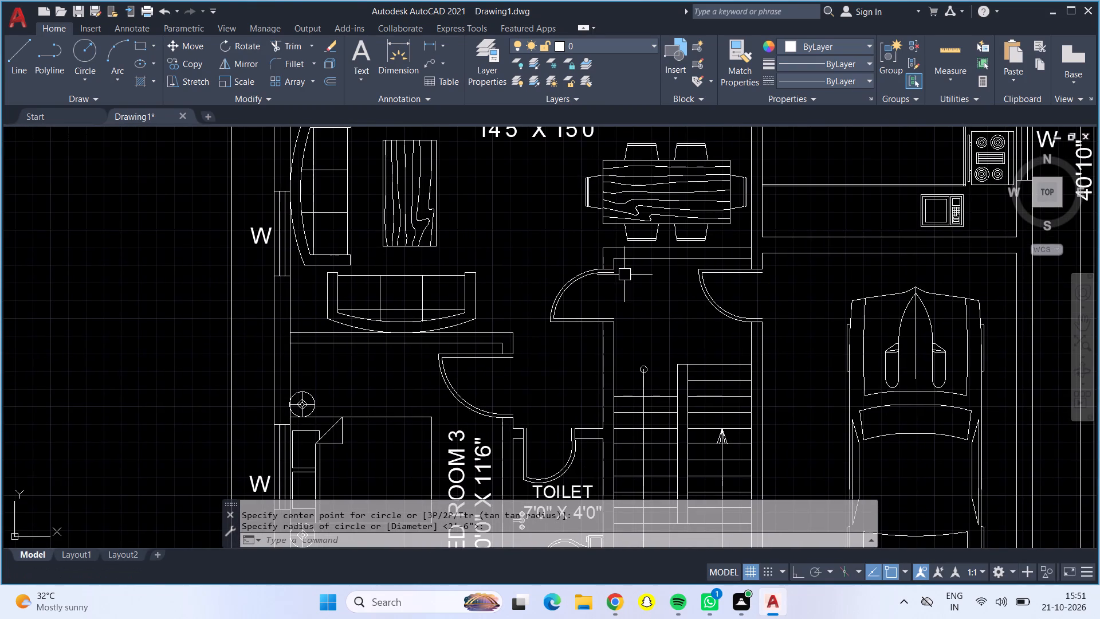
pyautogui.moveTo(651, 294); pyautogui.dragTo(652, 355, button='middle')
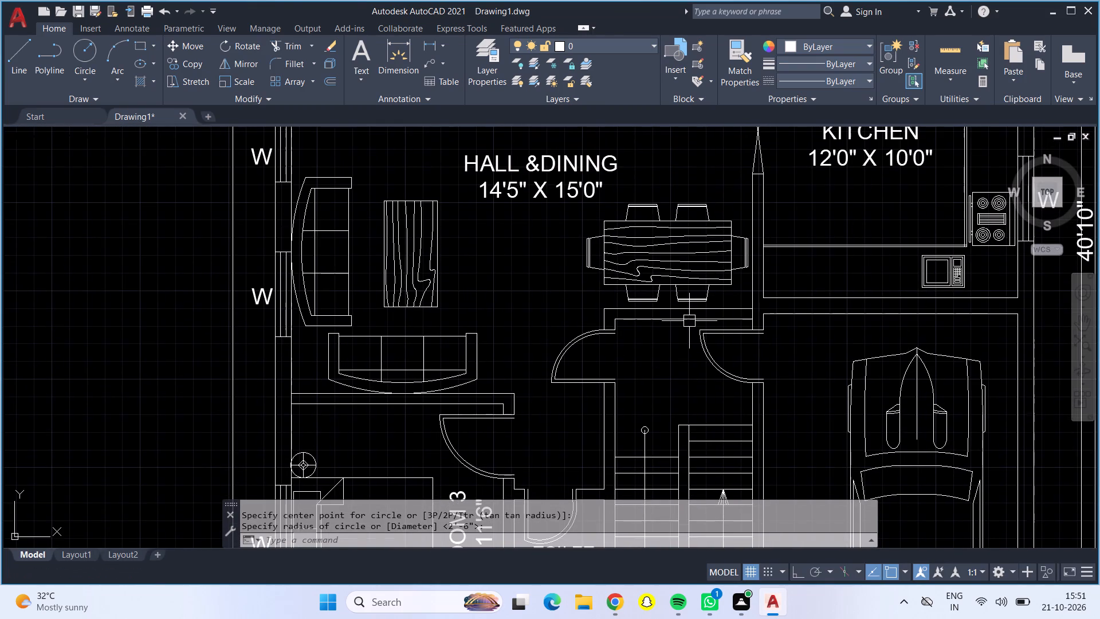
pyautogui.moveTo(528, 237); pyautogui.dragTo(519, 256, button='middle')
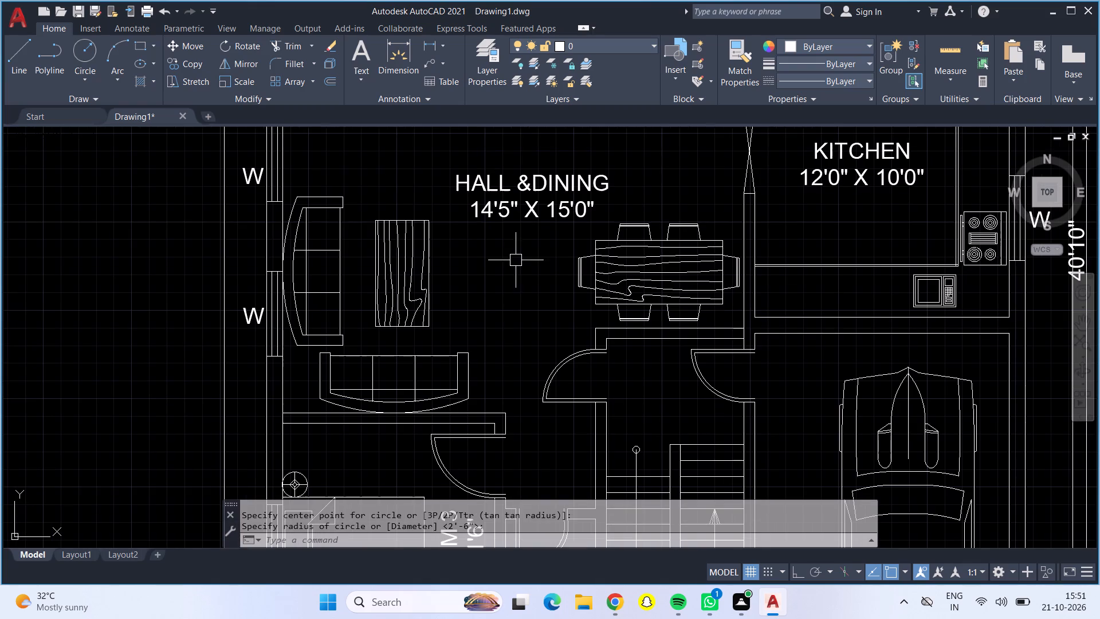
pyautogui.scroll(-1, 501, 308)
pyautogui.moveTo(529, 295); pyautogui.dragTo(553, 352, button='middle')
pyautogui.scroll(-1, 458, 228)
pyautogui.scroll(3, 458, 228)
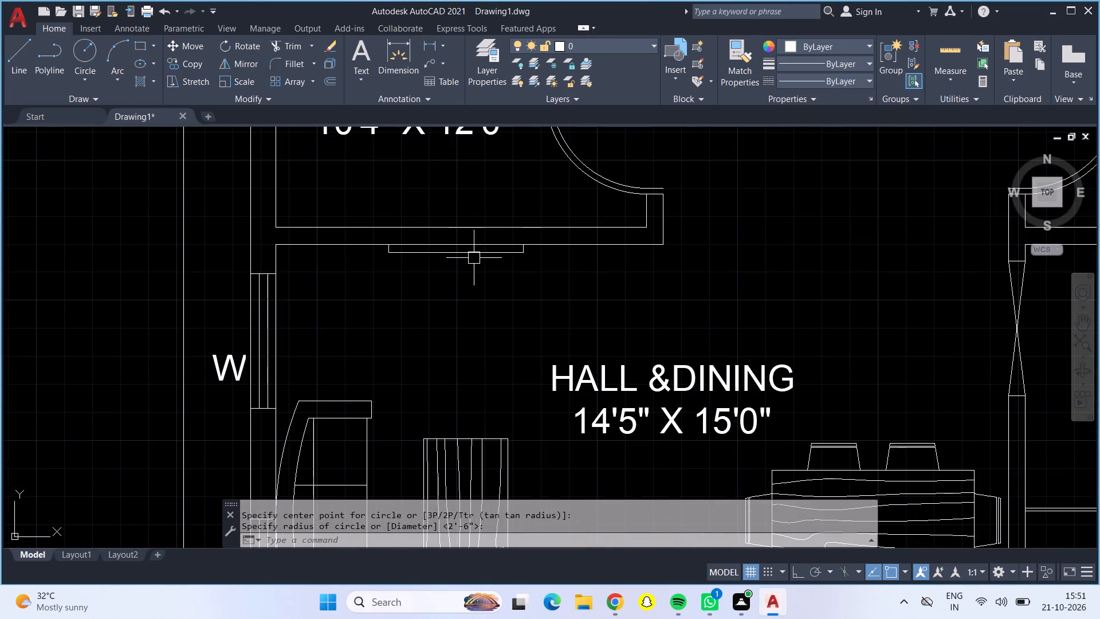
pyautogui.scroll(2, 474, 259)
pyautogui.moveTo(476, 273); pyautogui.dragTo(543, 344, button='middle')
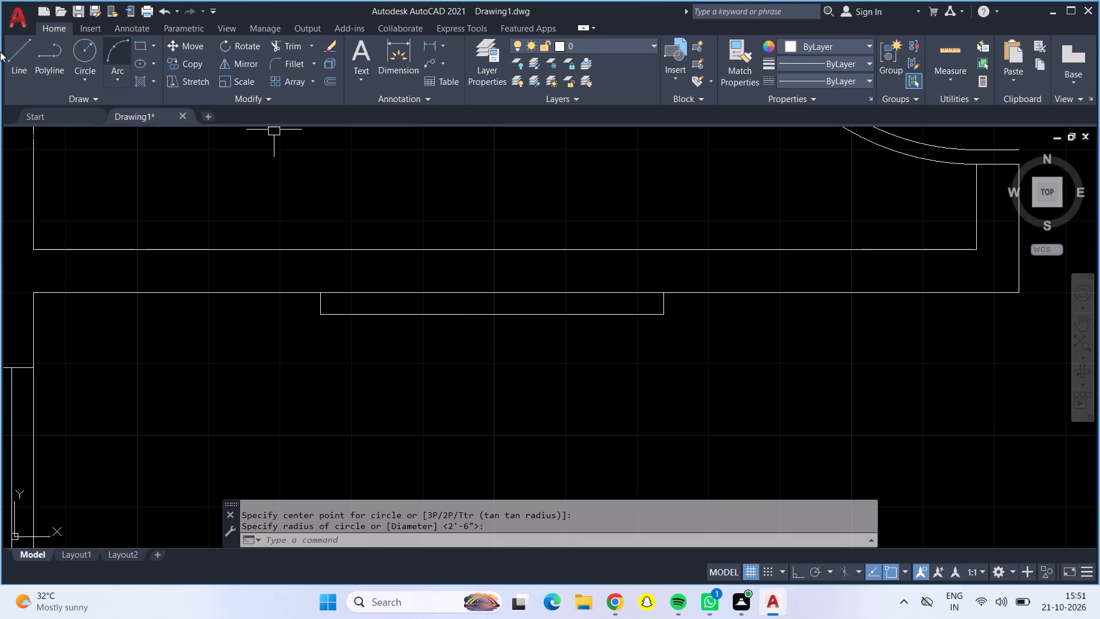
pyautogui.click(15, 61)
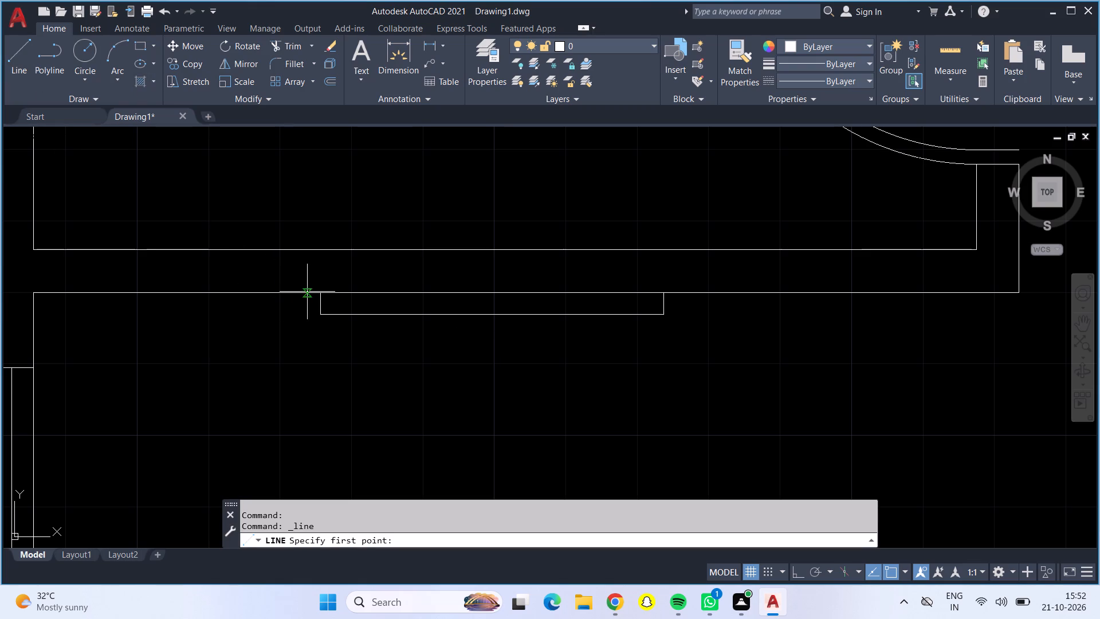
pyautogui.click(321, 292)
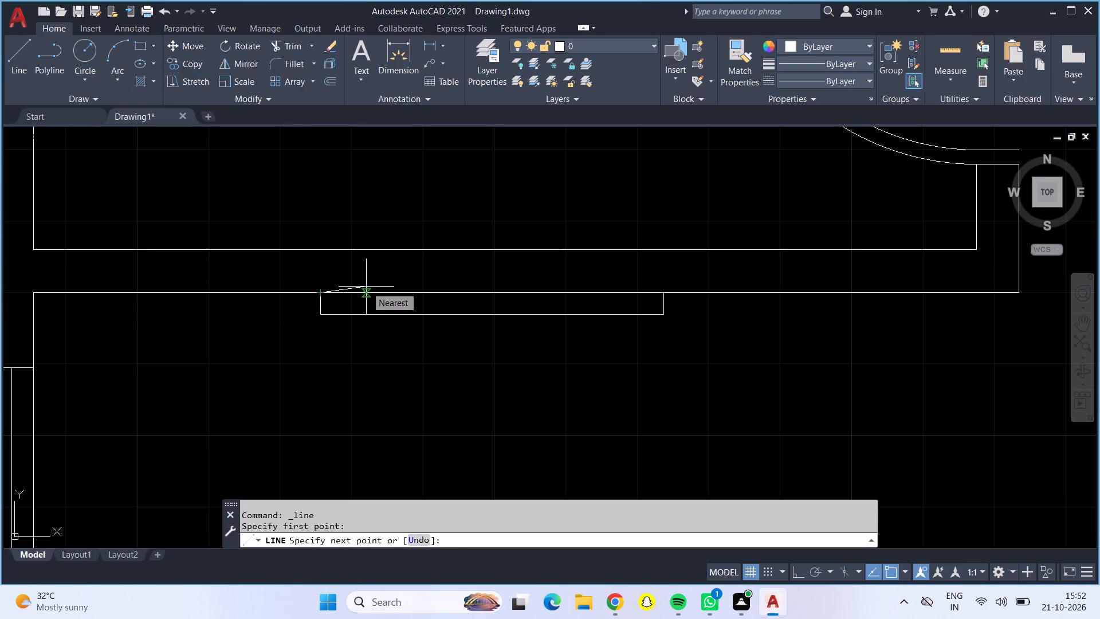
pyautogui.press('F8')
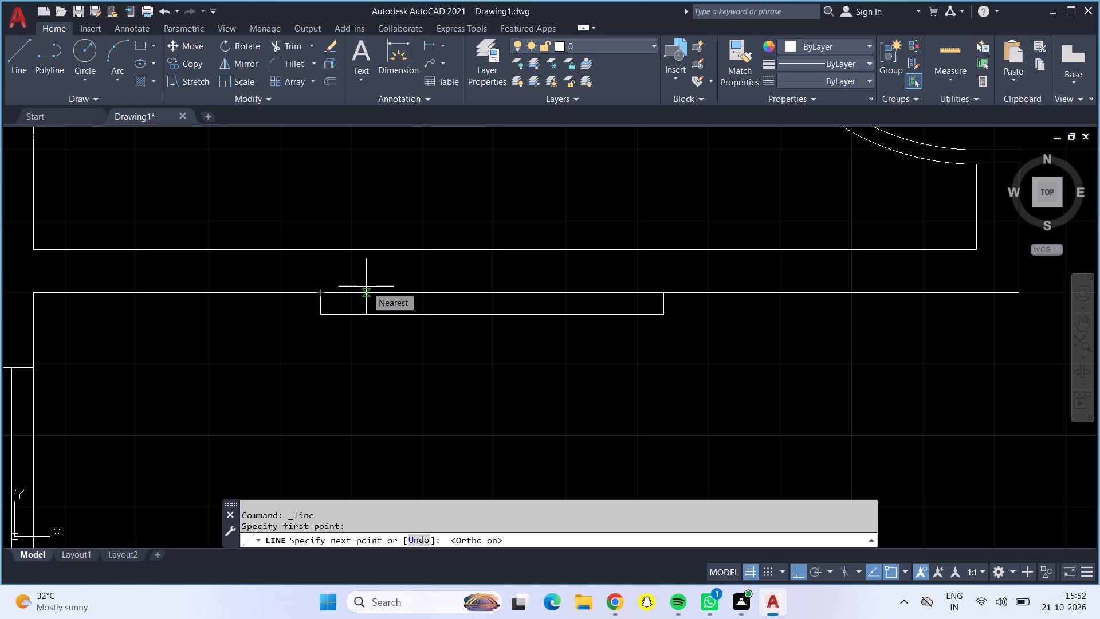
pyautogui.press('1')
pyautogui.press("'")
pyautogui.press('Return')
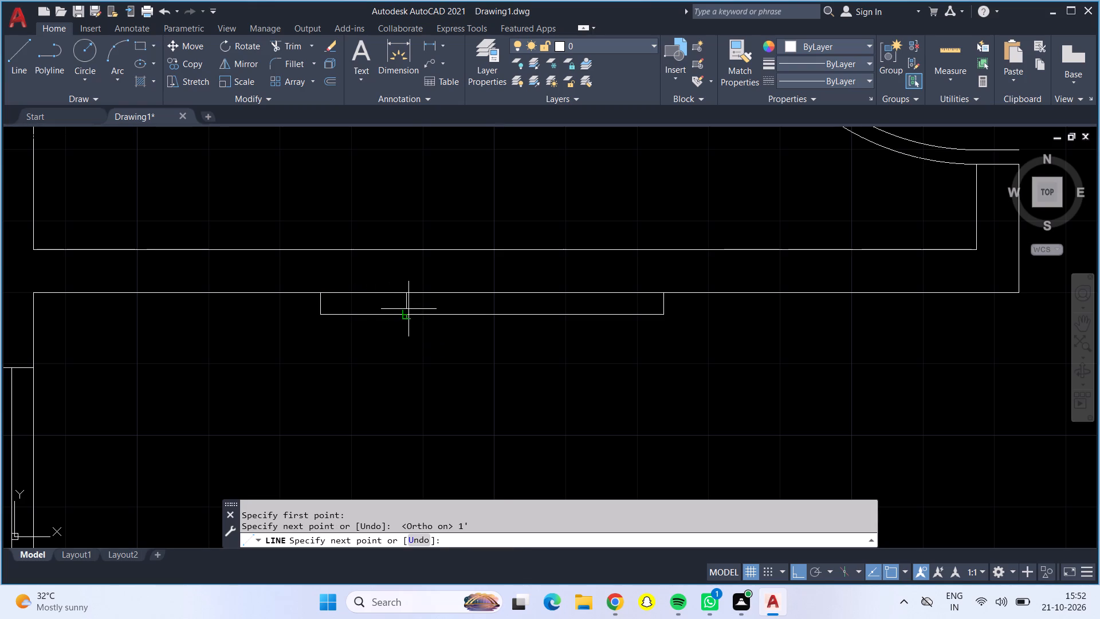
pyautogui.write('1"')
pyautogui.press('Return')
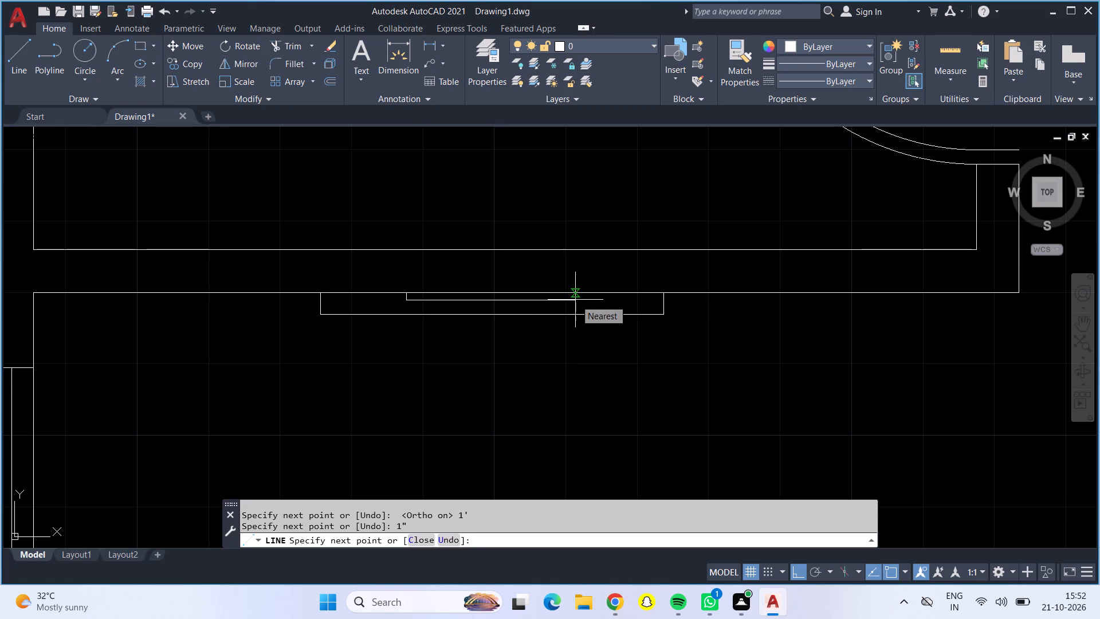
pyautogui.press('Return')
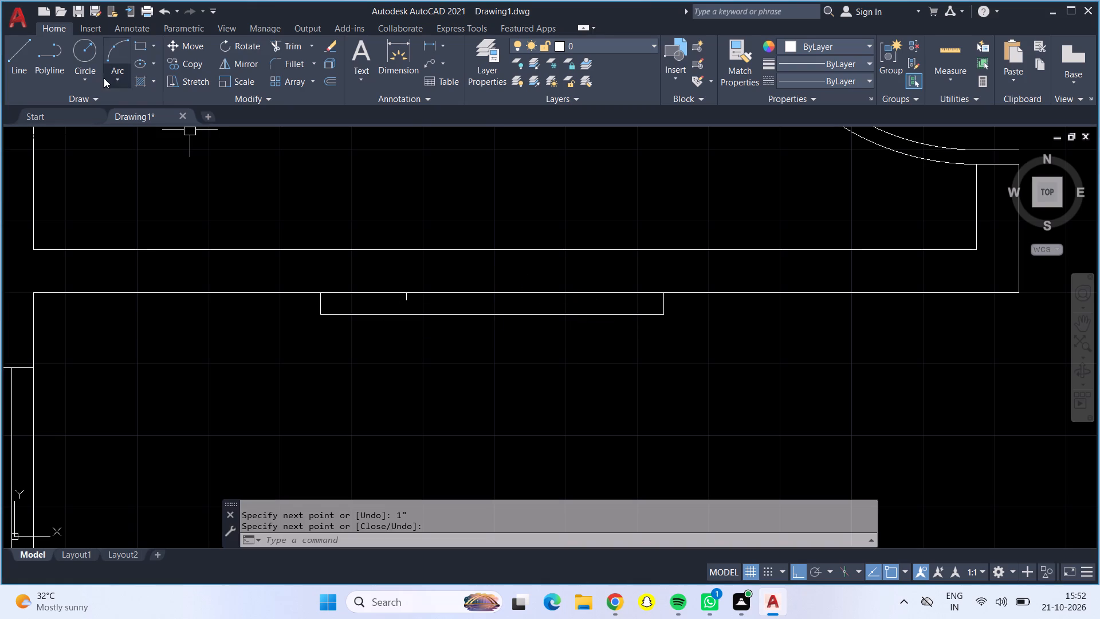
# From the unit's right wall corner, draw lines 1' inward and 1" down, and join them to the end of the opposite 1" line.
pyautogui.click(9, 65)
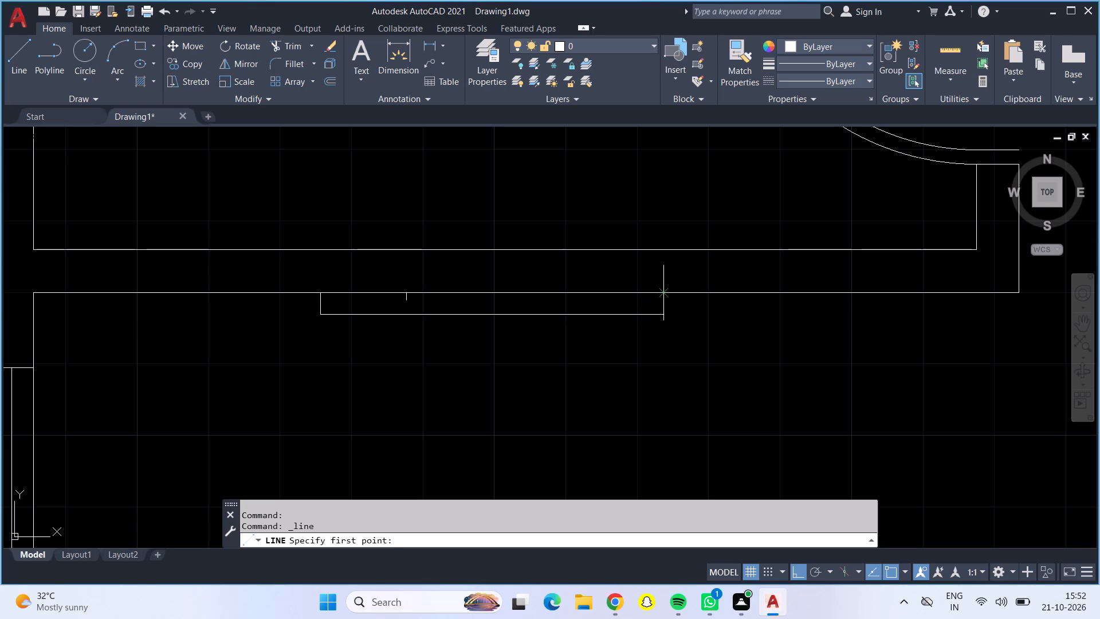
pyautogui.click(664, 296)
pyautogui.press('1')
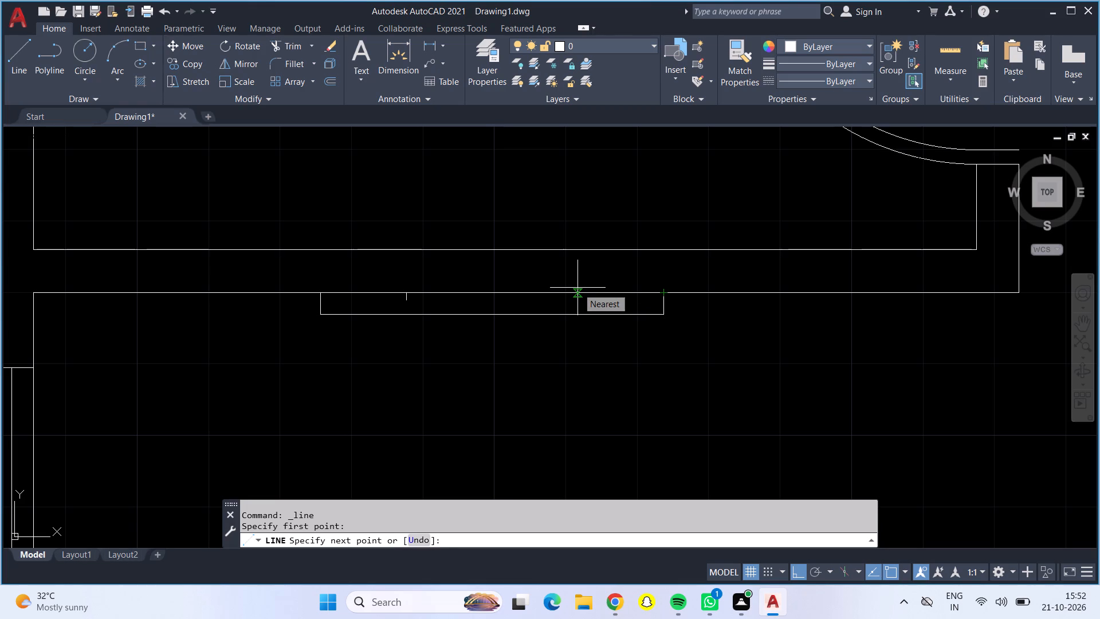
pyautogui.press("'")
pyautogui.press('Return')
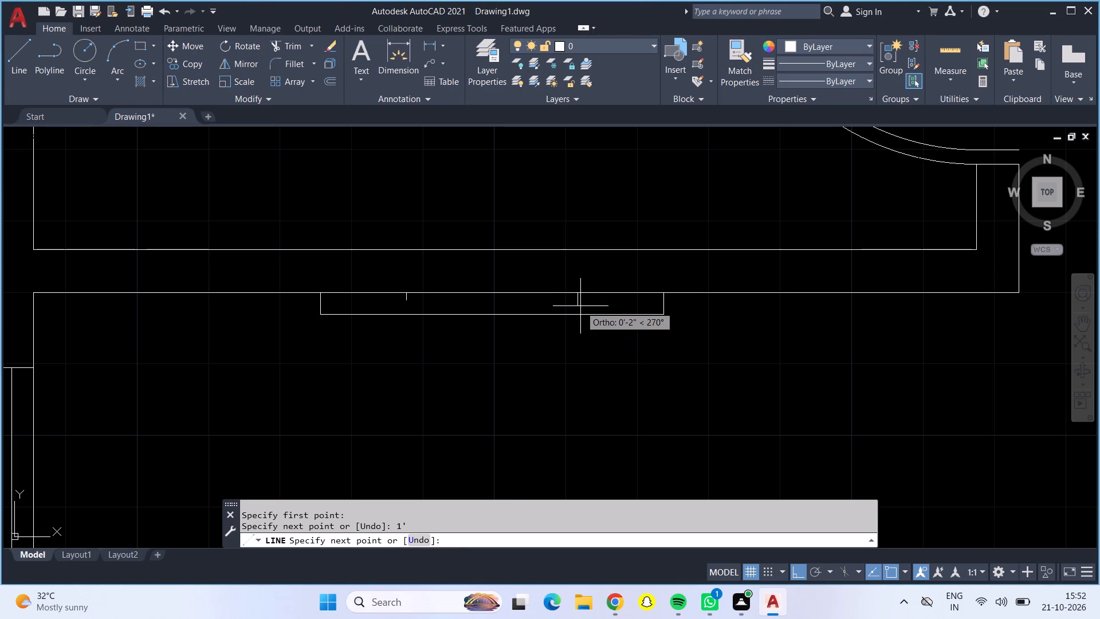
pyautogui.write('1"')
pyautogui.press('Return')
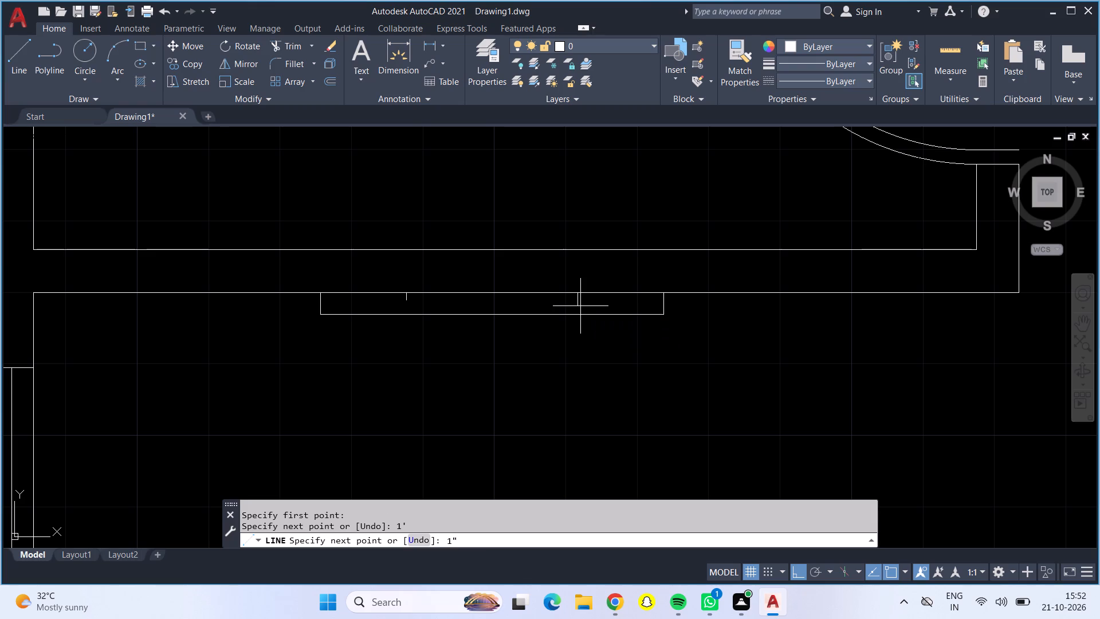
pyautogui.click(406, 302)
pyautogui.press('Return')
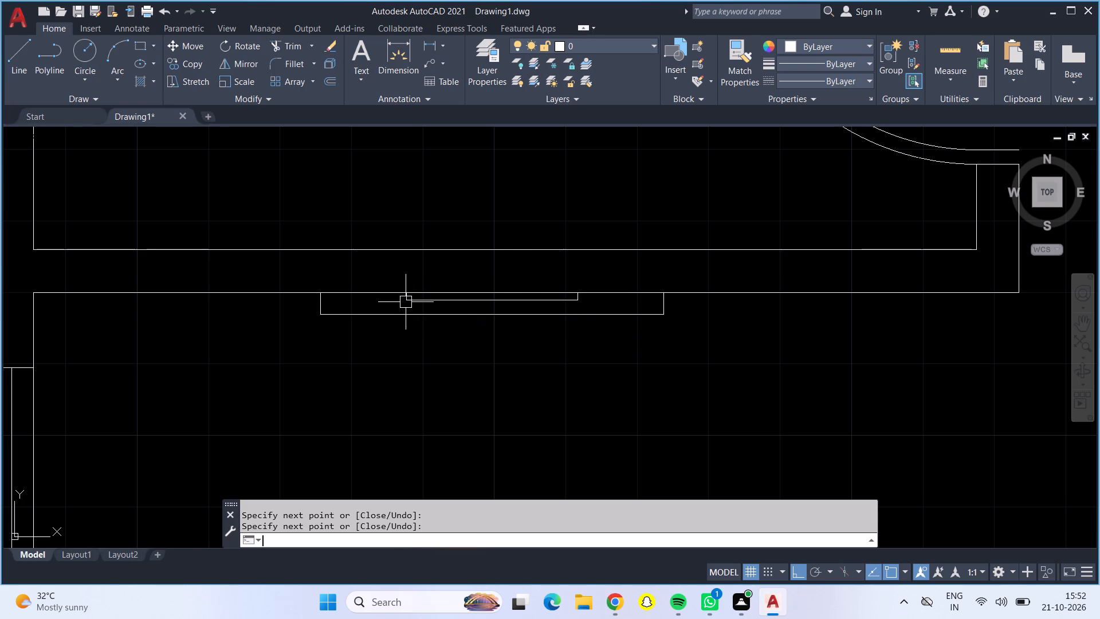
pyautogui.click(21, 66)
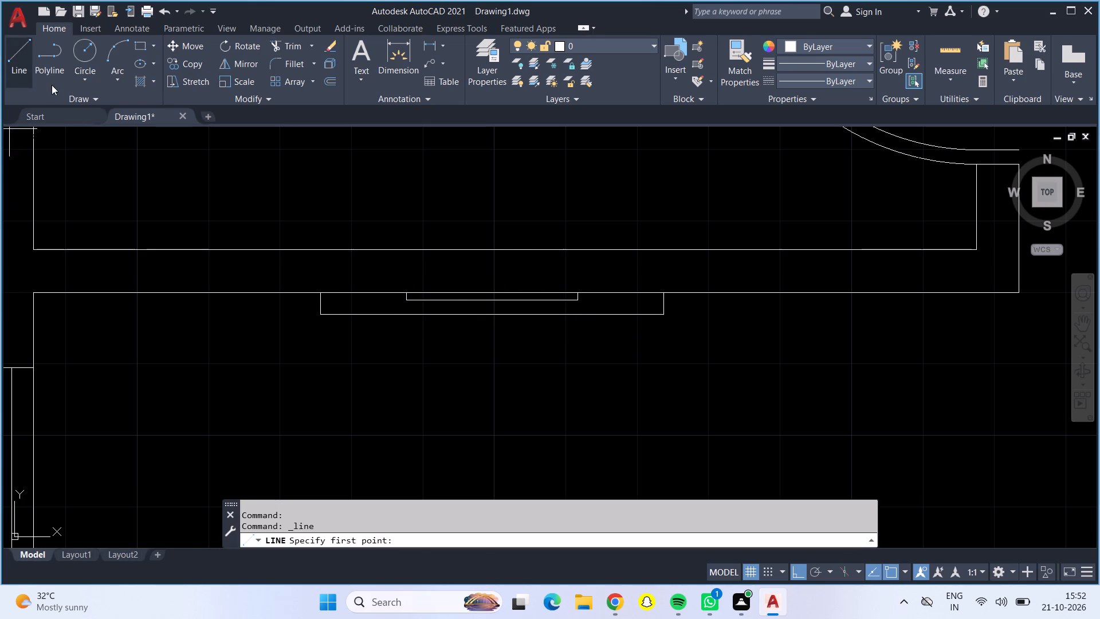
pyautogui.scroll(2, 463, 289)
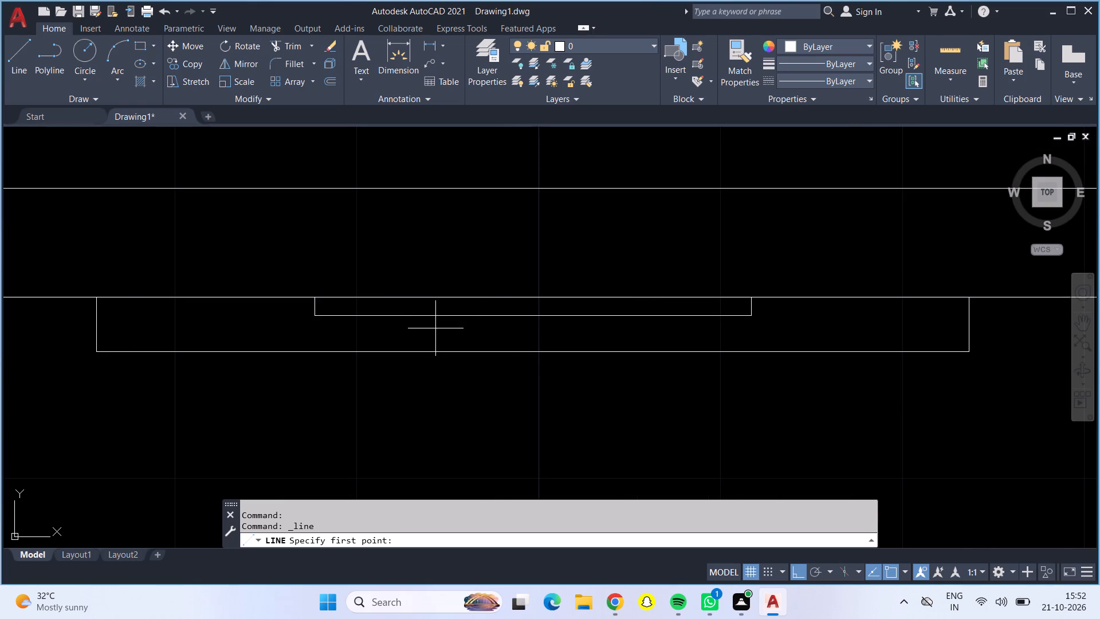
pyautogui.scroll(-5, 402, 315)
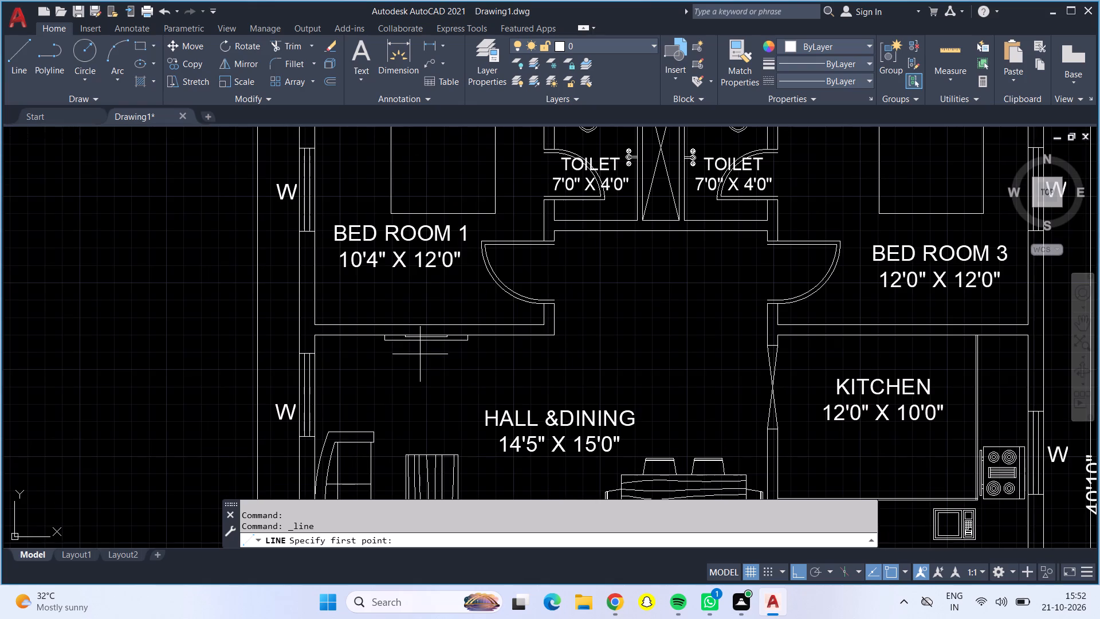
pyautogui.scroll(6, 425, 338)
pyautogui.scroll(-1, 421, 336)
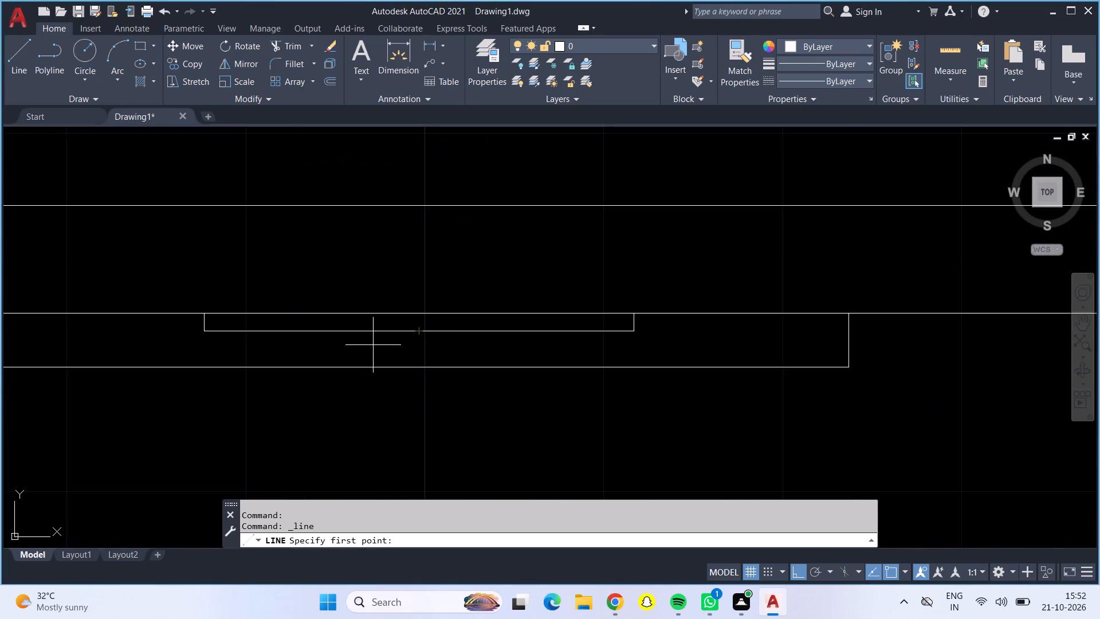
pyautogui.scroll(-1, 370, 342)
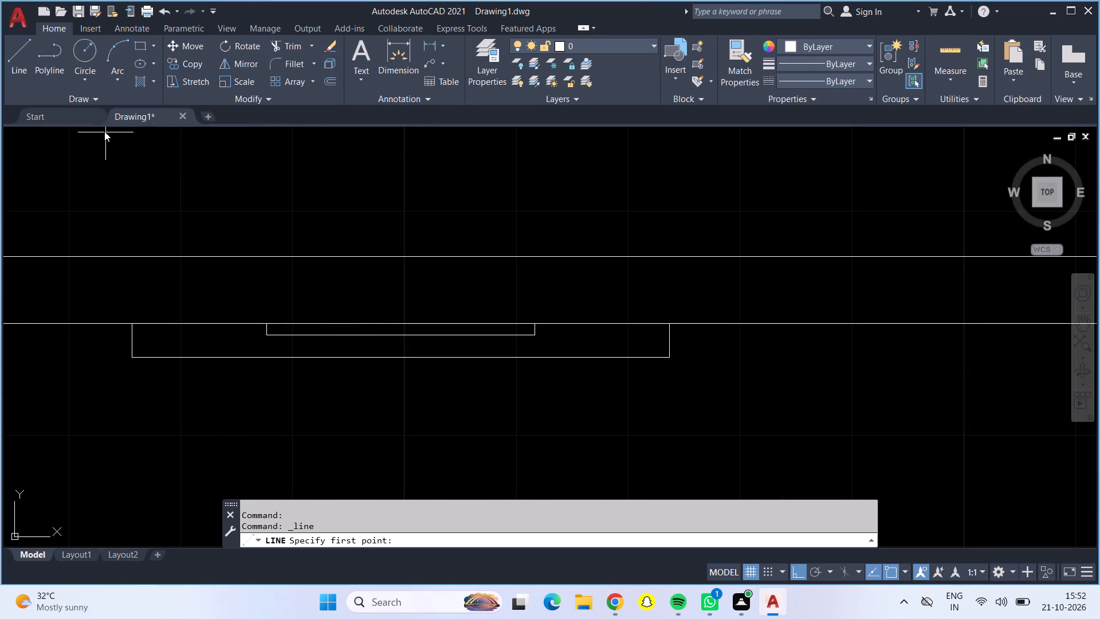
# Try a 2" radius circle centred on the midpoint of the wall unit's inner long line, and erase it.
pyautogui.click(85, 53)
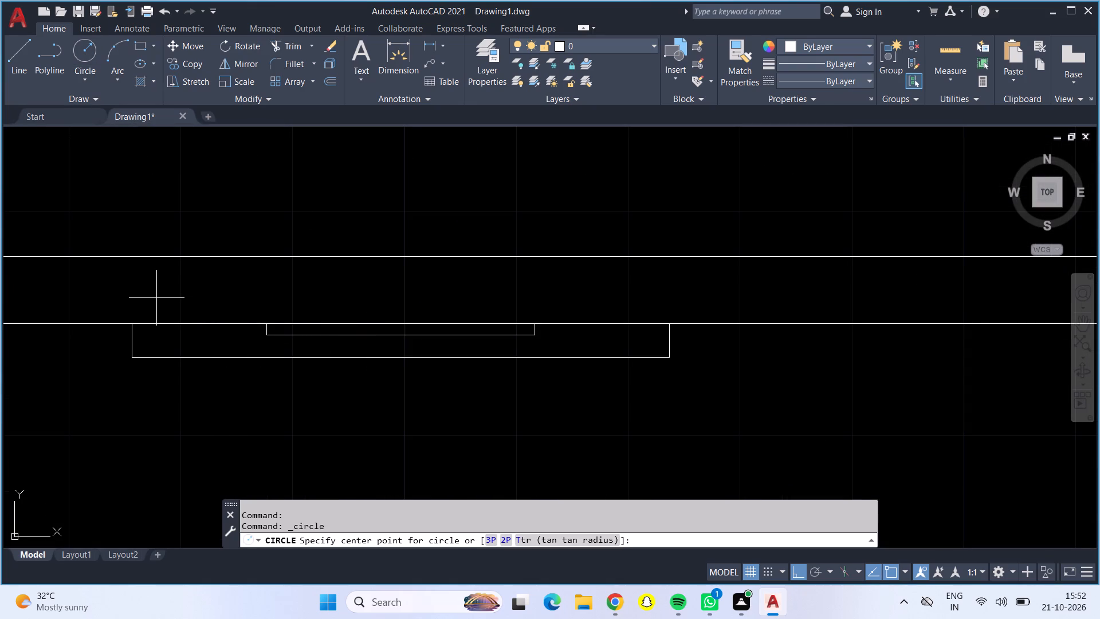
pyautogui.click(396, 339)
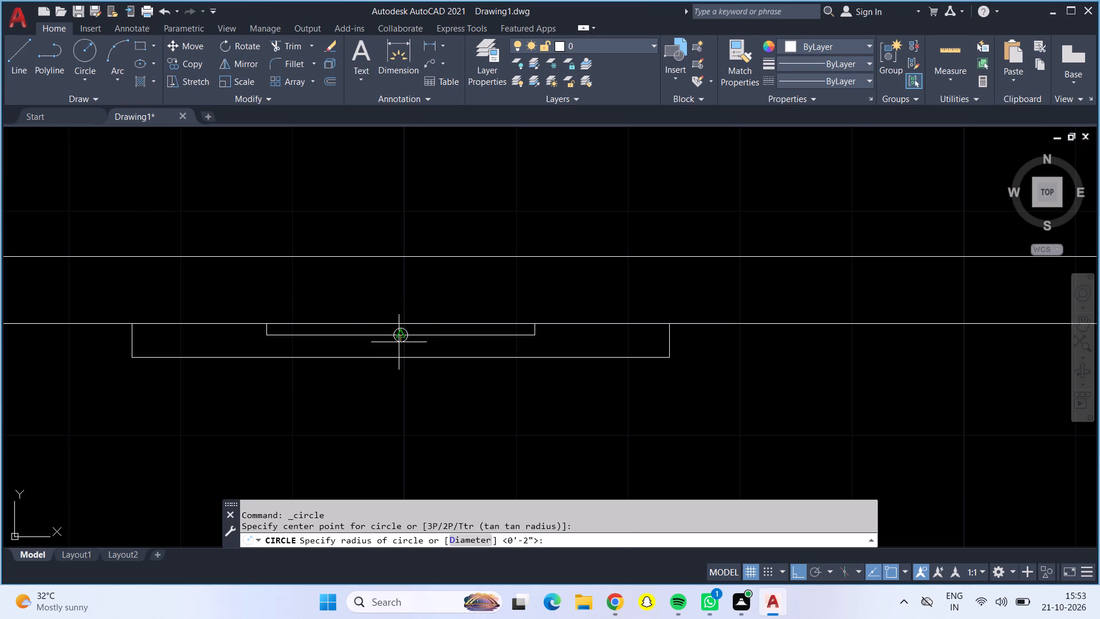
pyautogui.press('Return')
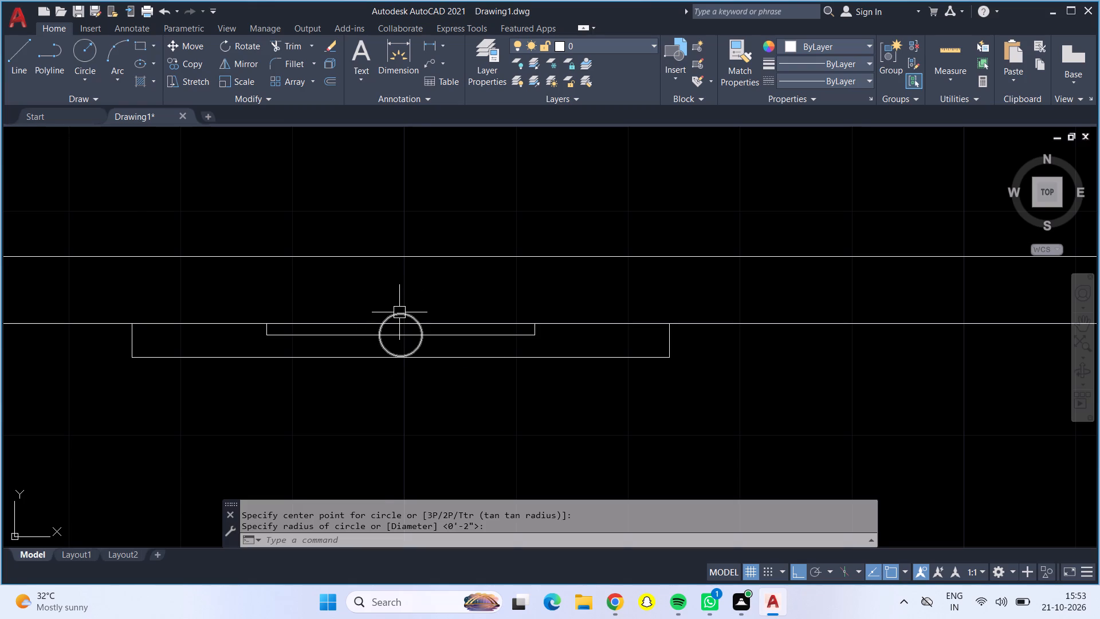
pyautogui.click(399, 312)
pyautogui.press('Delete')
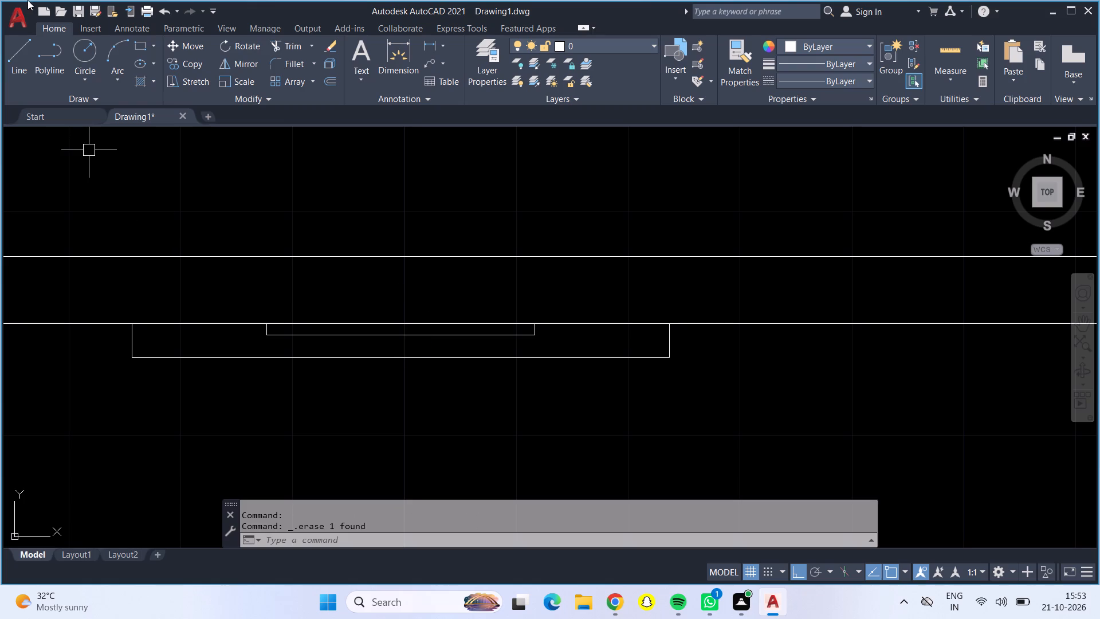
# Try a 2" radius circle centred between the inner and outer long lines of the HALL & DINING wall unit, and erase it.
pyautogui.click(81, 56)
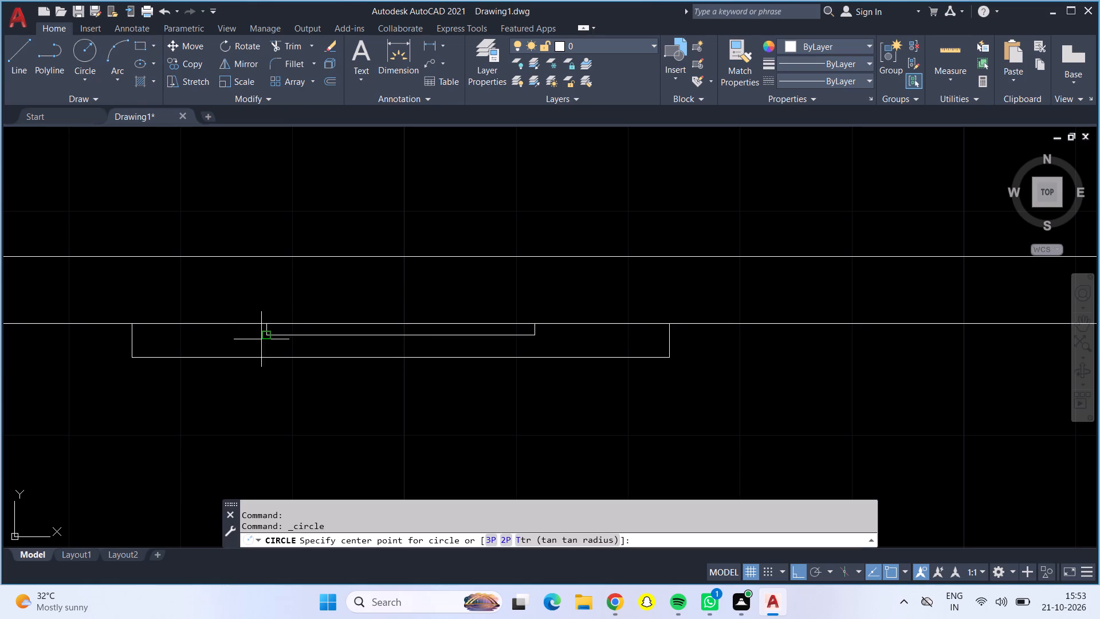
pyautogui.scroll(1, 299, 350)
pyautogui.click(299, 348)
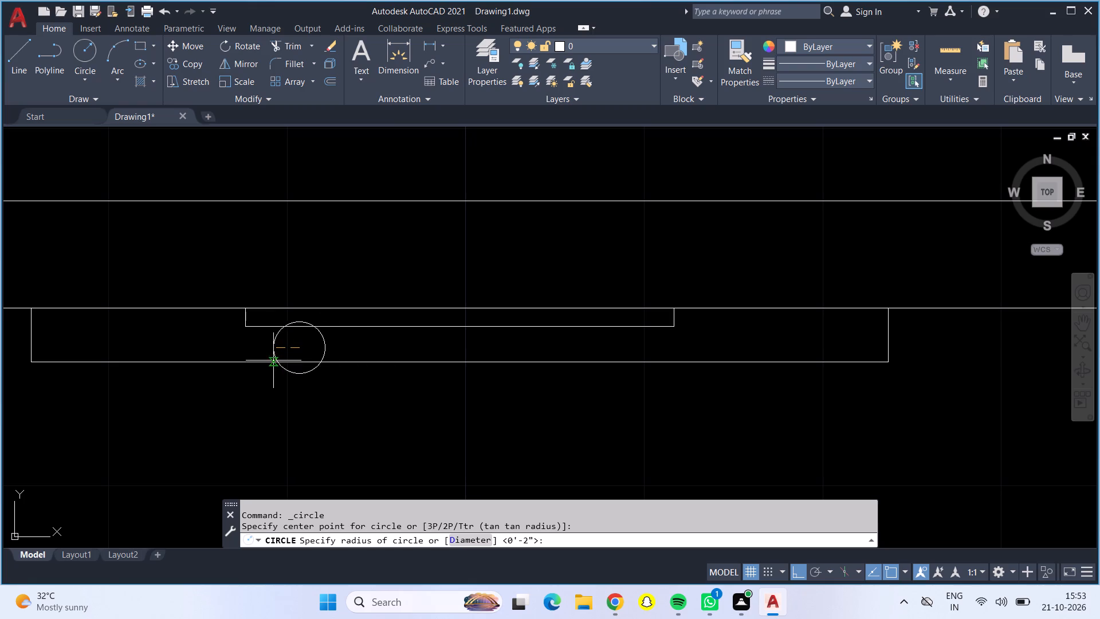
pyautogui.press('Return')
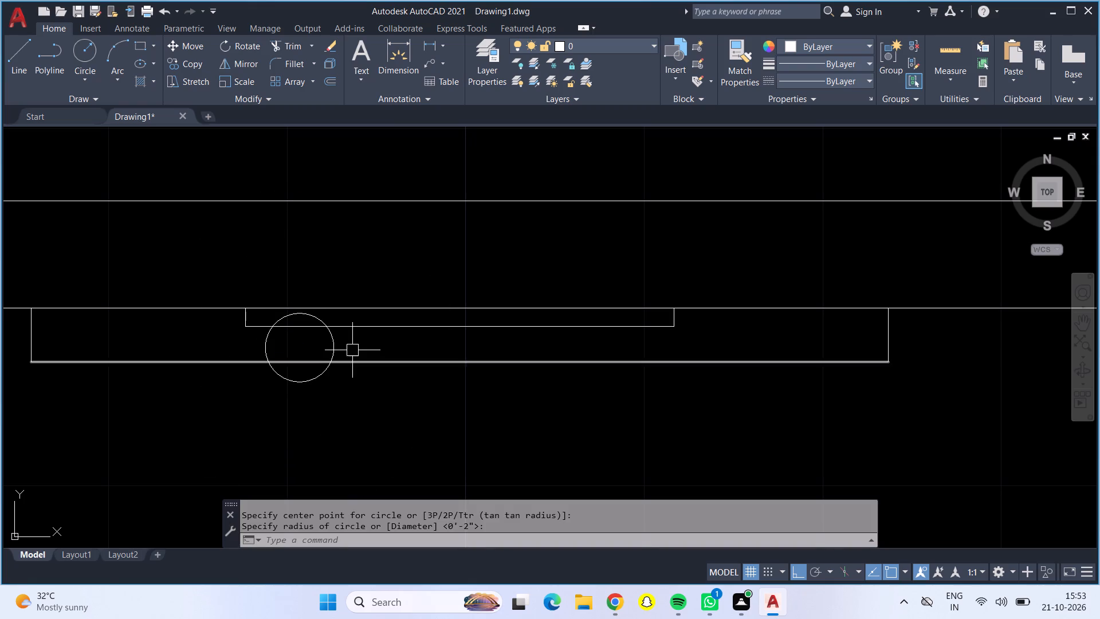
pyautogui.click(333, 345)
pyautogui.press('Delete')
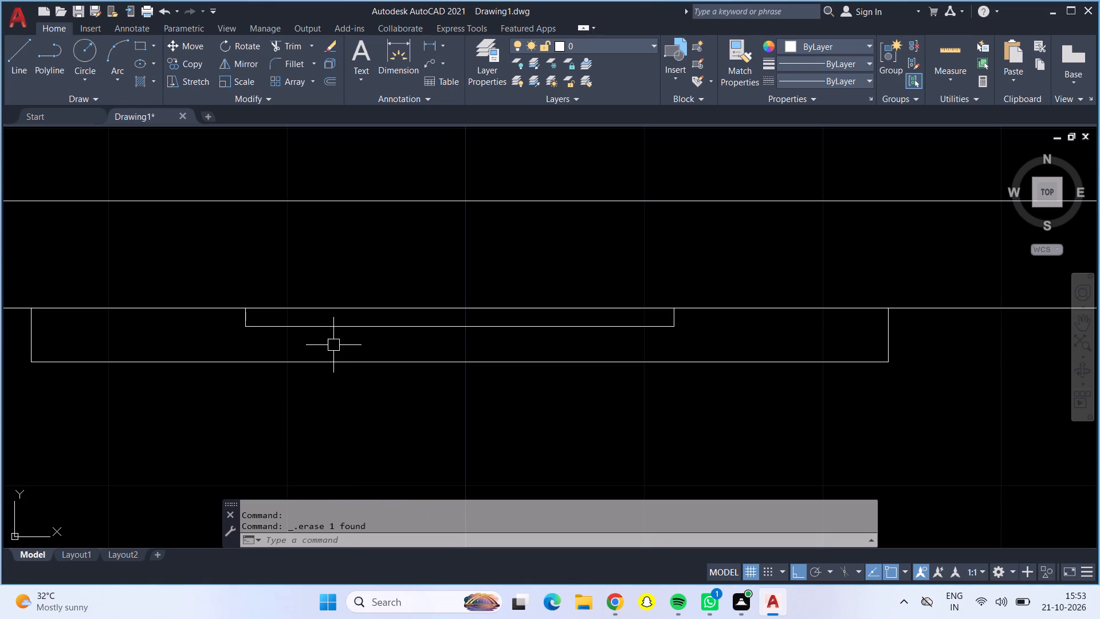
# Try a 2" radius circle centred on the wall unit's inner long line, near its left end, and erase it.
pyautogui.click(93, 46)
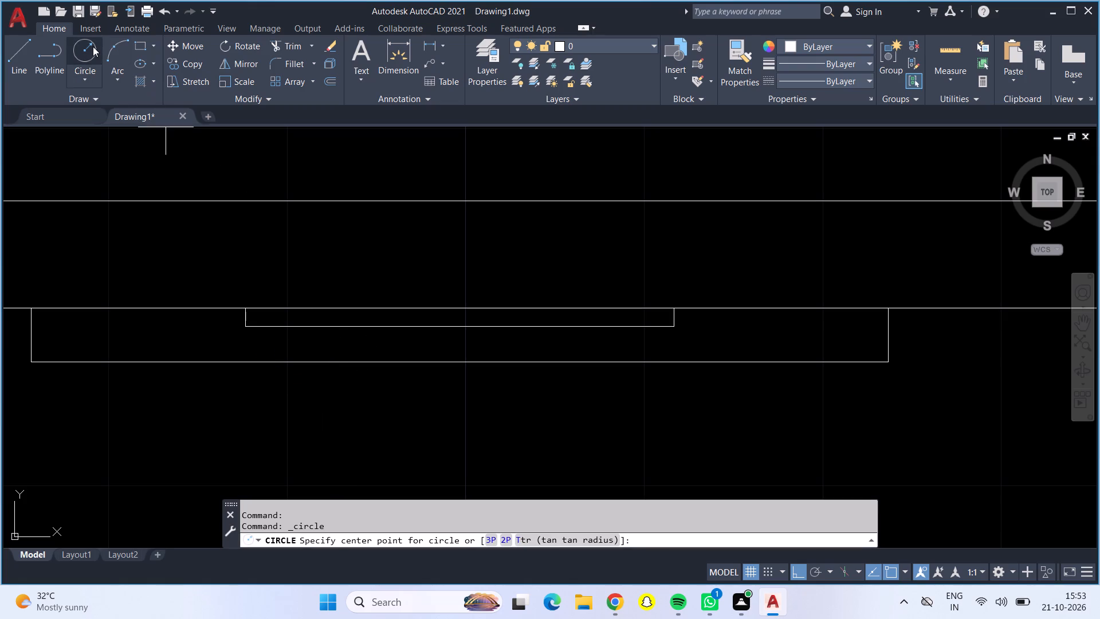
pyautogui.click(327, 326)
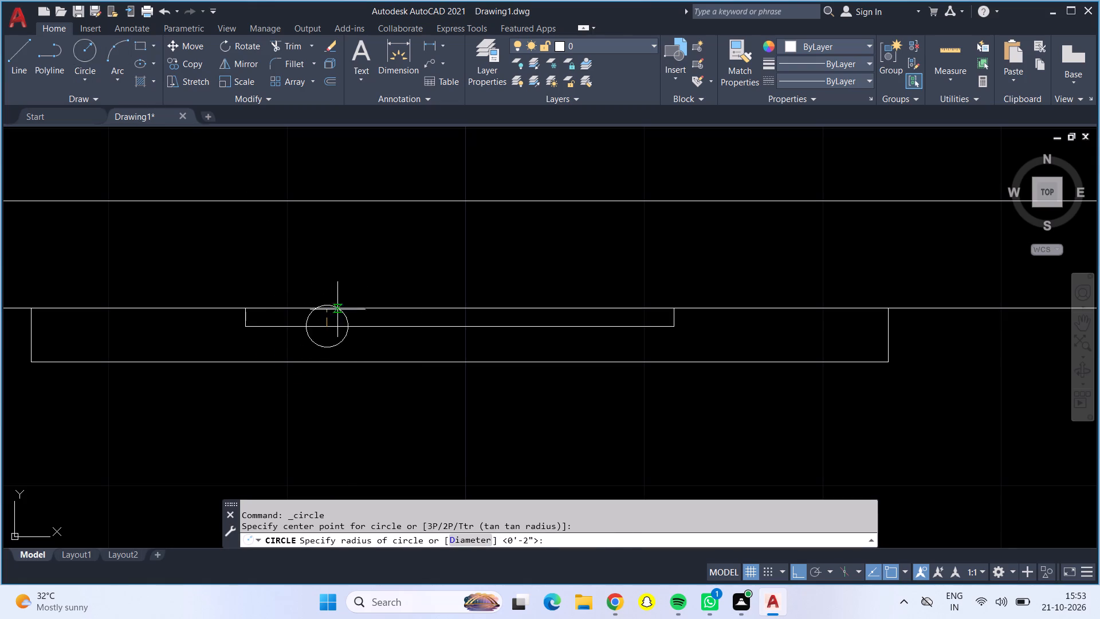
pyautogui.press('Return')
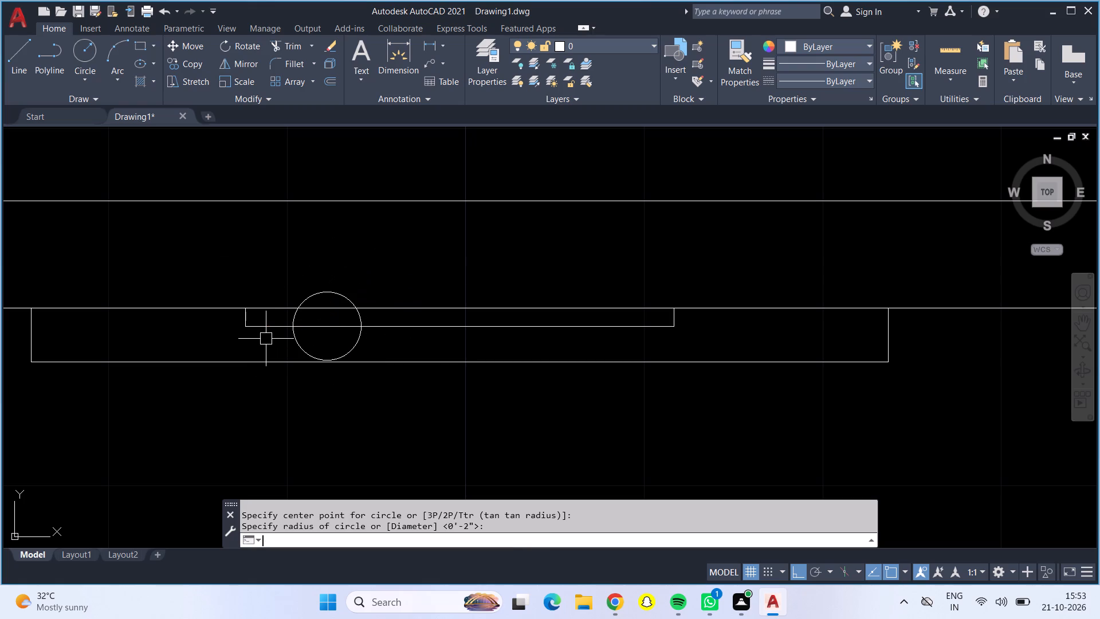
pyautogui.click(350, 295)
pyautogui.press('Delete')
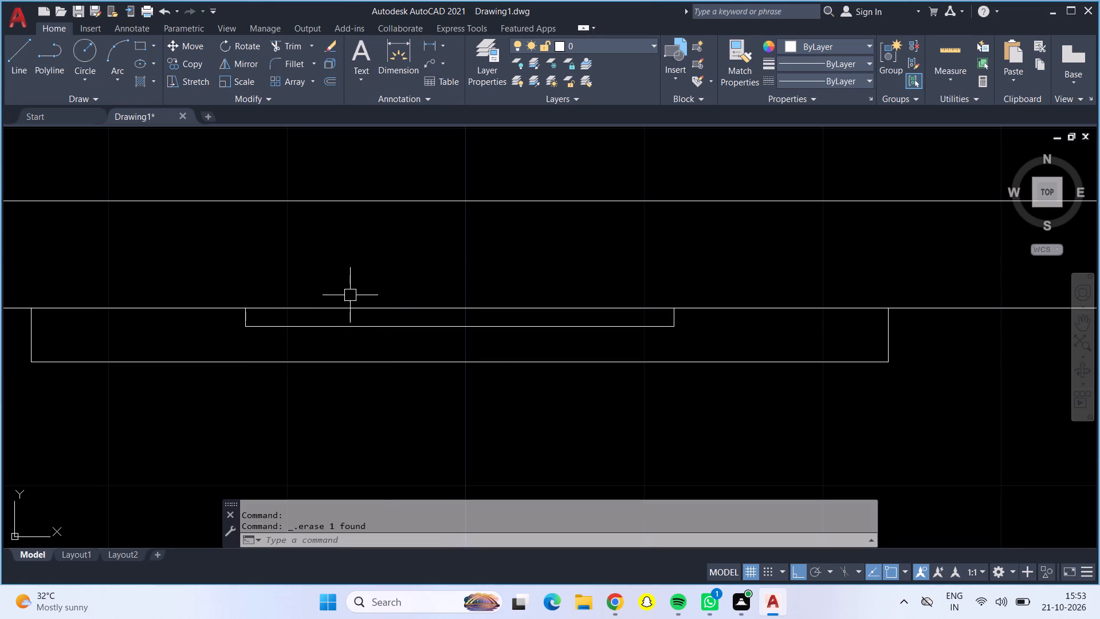
# Draw two circles centred on the wall unit's outer long line, one towards each end, with radii reaching up to the inner long line.
pyautogui.click(87, 61)
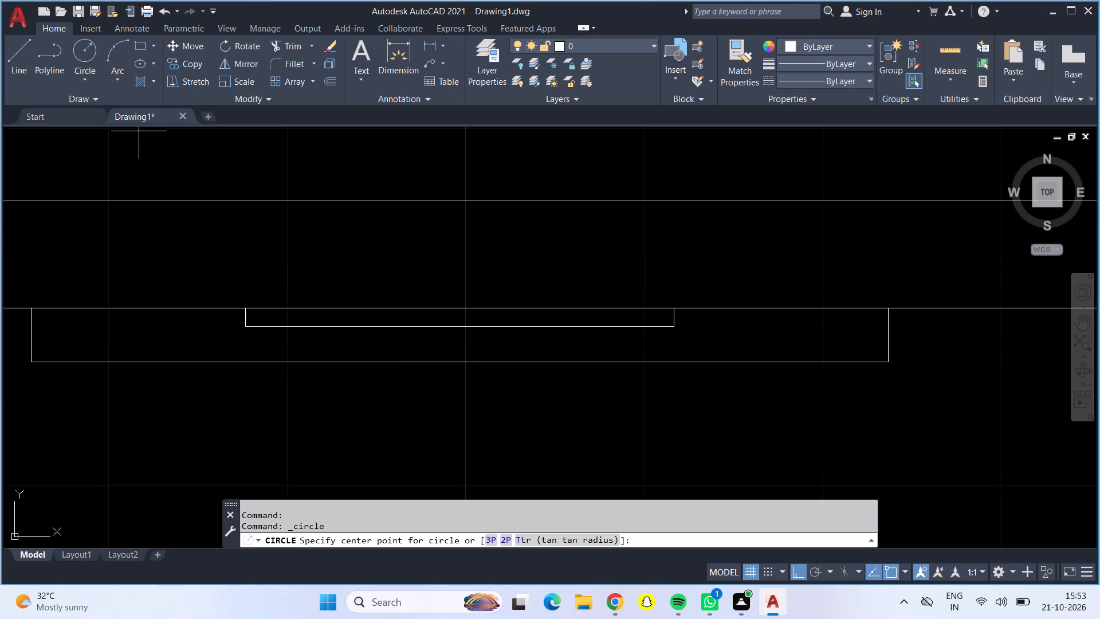
pyautogui.click(336, 360)
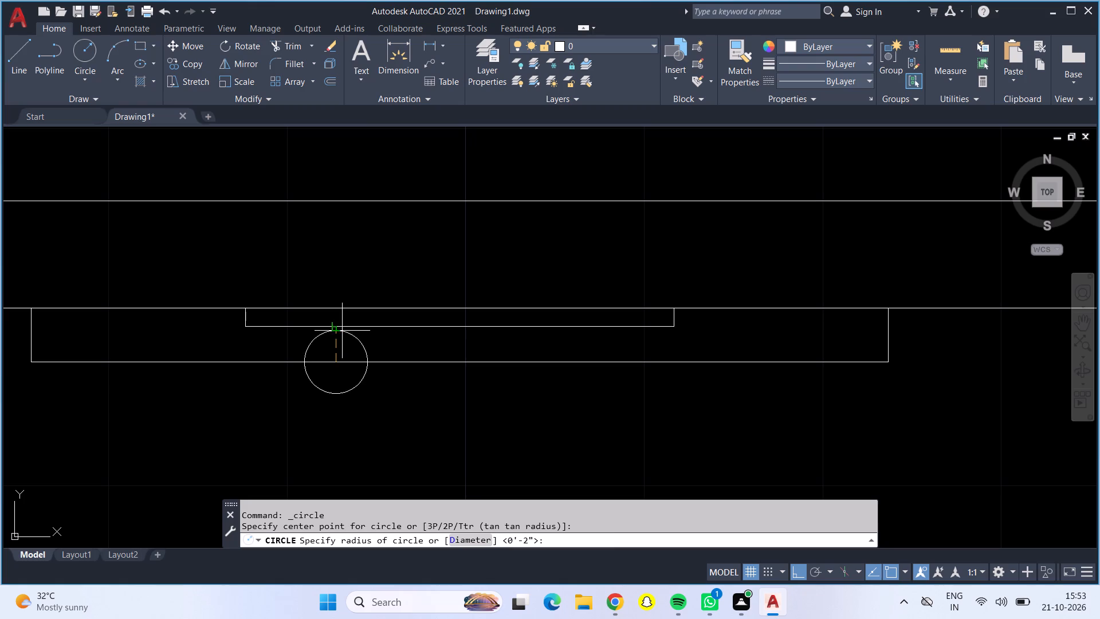
pyautogui.click(333, 330)
pyautogui.click(93, 53)
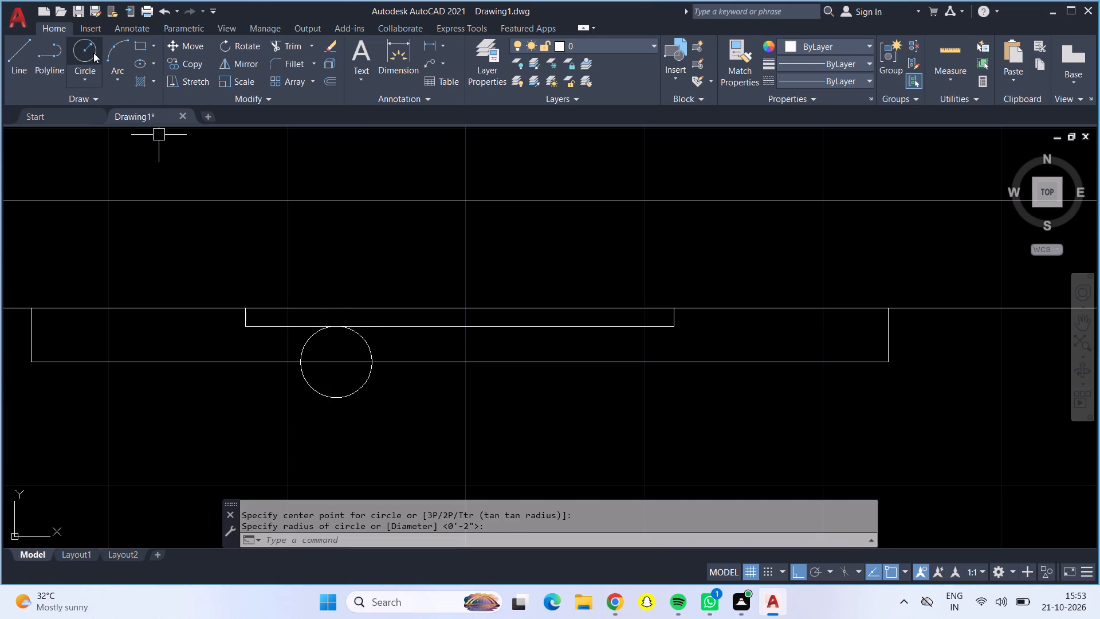
pyautogui.click(605, 360)
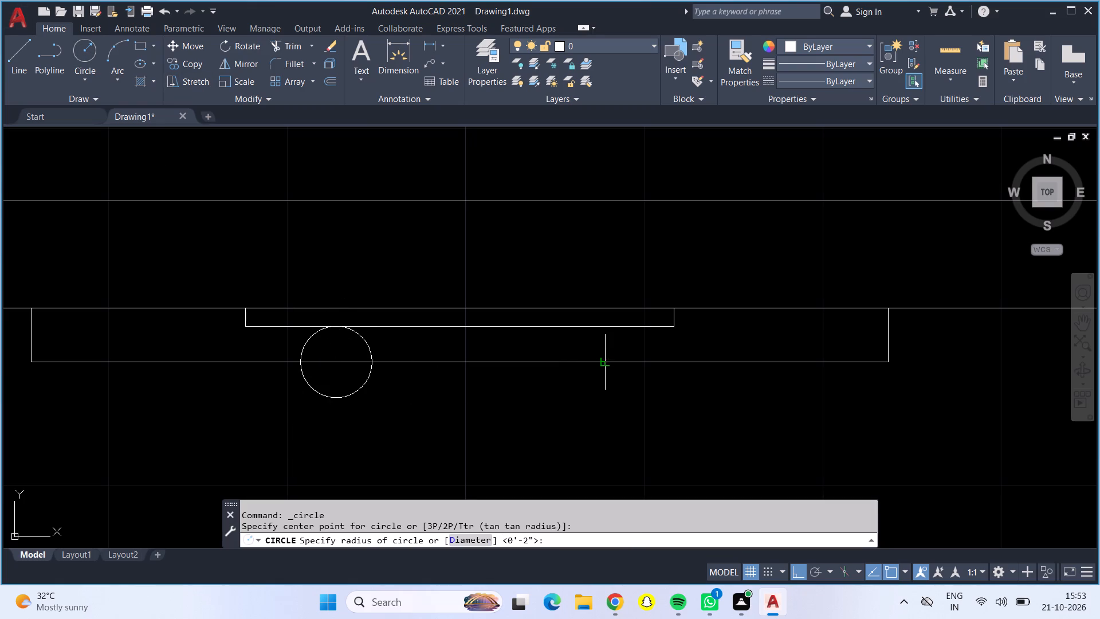
pyautogui.click(604, 326)
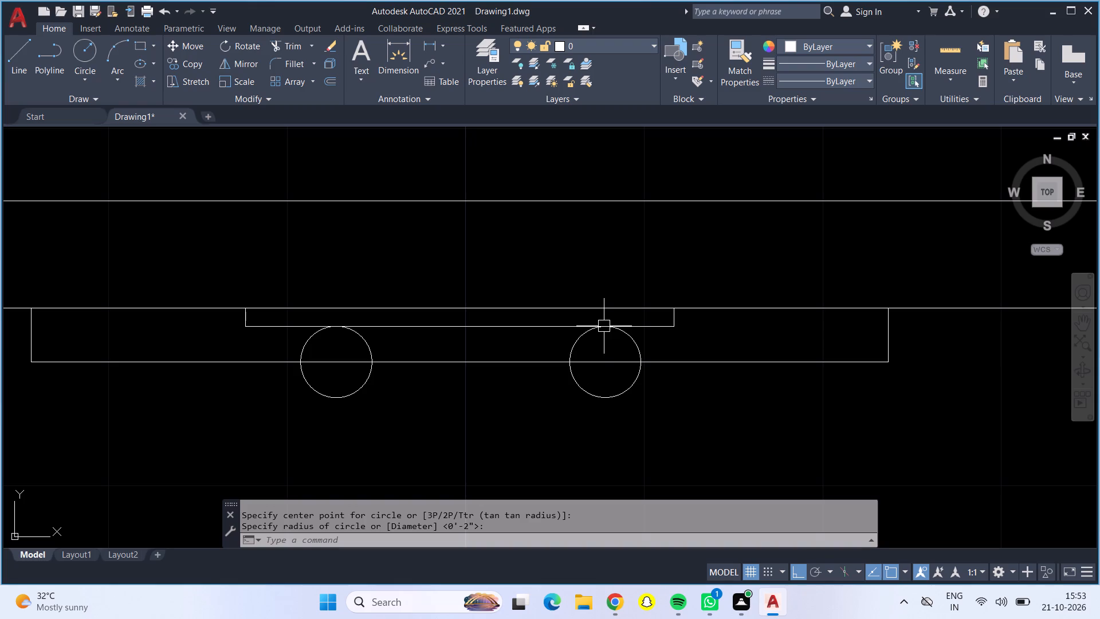
# Trim away the lower halves of both circles below the wall unit's outer line.
pyautogui.press('Return')
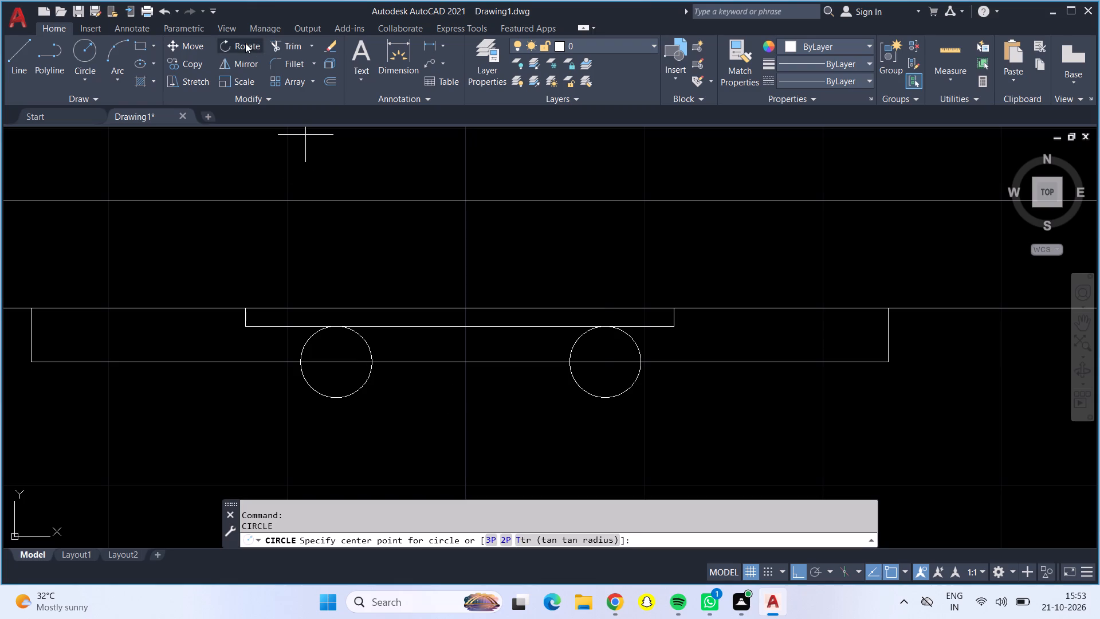
pyautogui.click(298, 44)
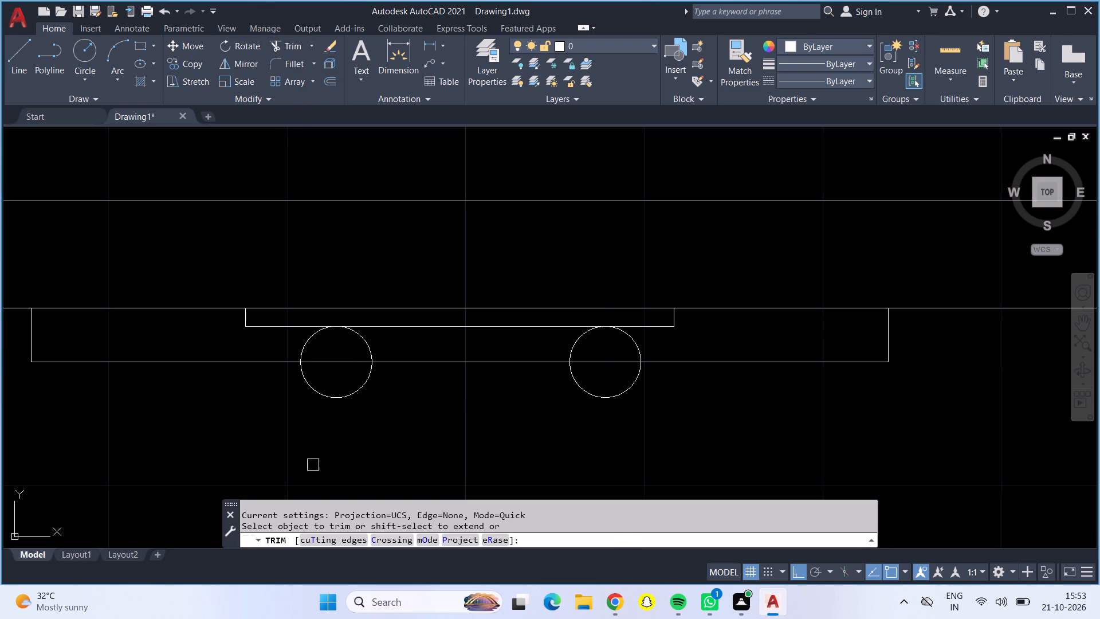
pyautogui.click(339, 394)
pyautogui.click(626, 389)
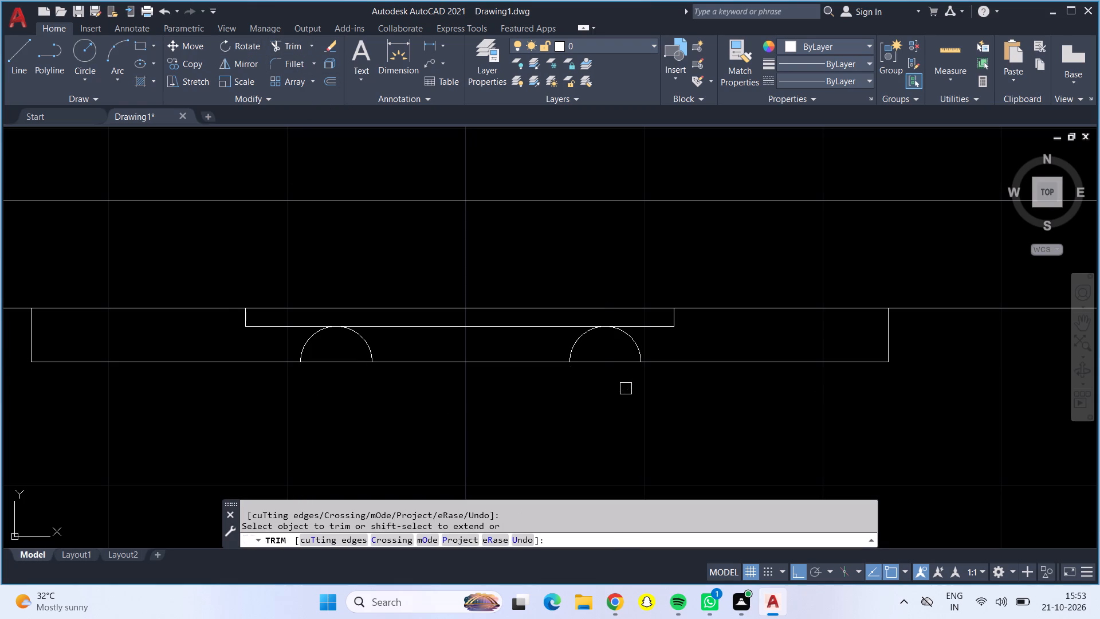
# Review the floor plan from the HALL & DINING wall unit down to the staircase and the car parking area.
pyautogui.scroll(-5, 452, 437)
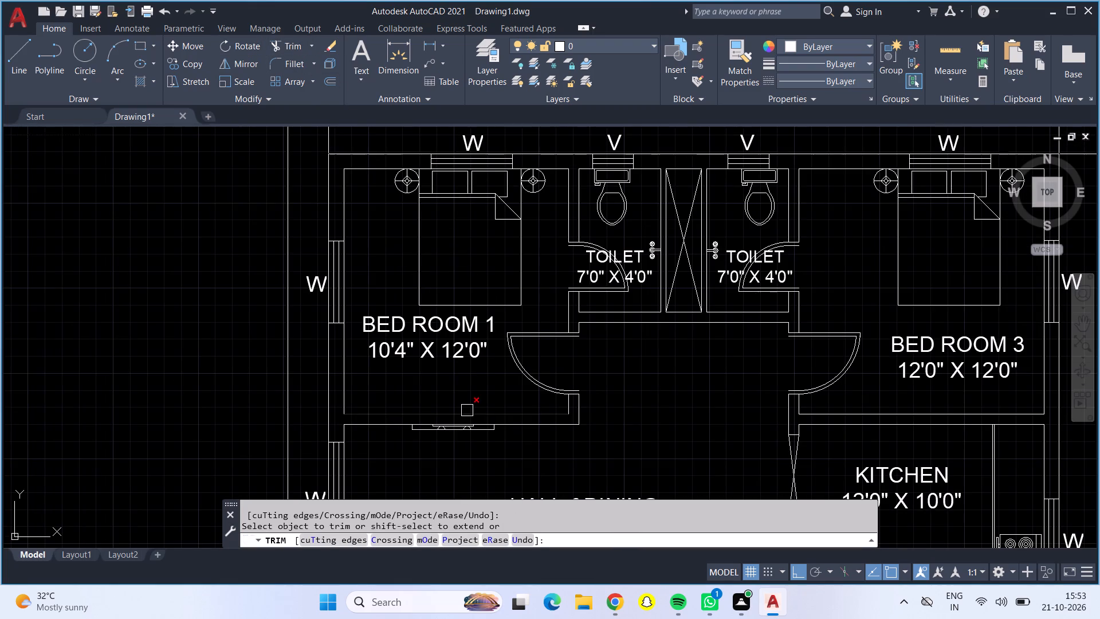
pyautogui.middleClick(488, 374)
pyautogui.scroll(-1, 439, 352)
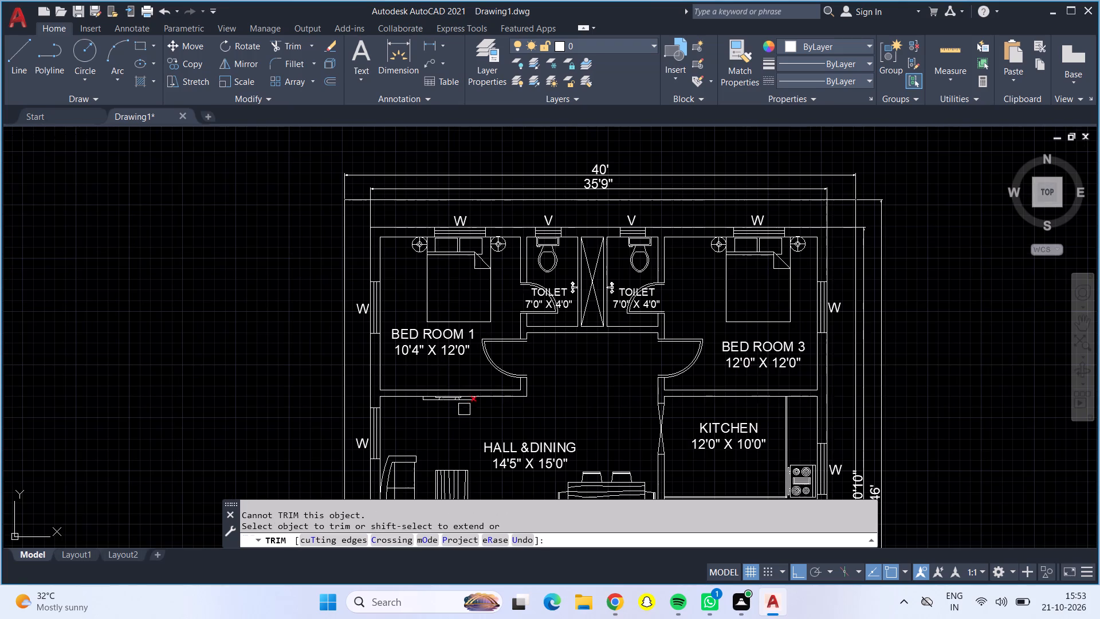
pyautogui.moveTo(535, 416); pyautogui.dragTo(469, 405, button='middle')
pyautogui.scroll(1, 496, 412)
pyautogui.scroll(-1, 591, 325)
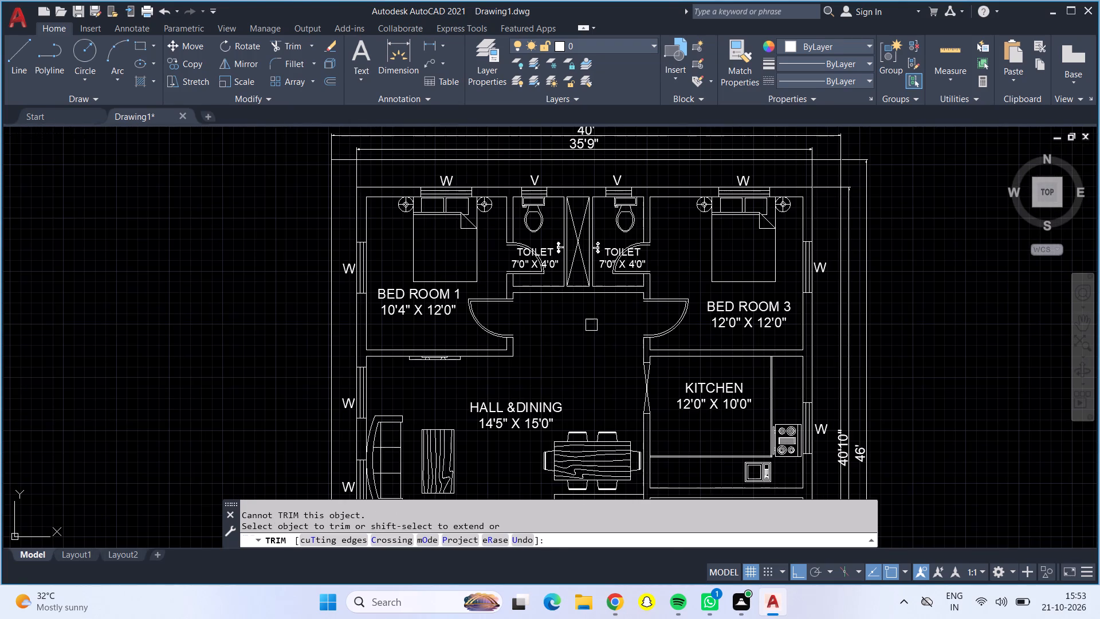
pyautogui.scroll(1, 568, 326)
pyautogui.scroll(-1, 566, 355)
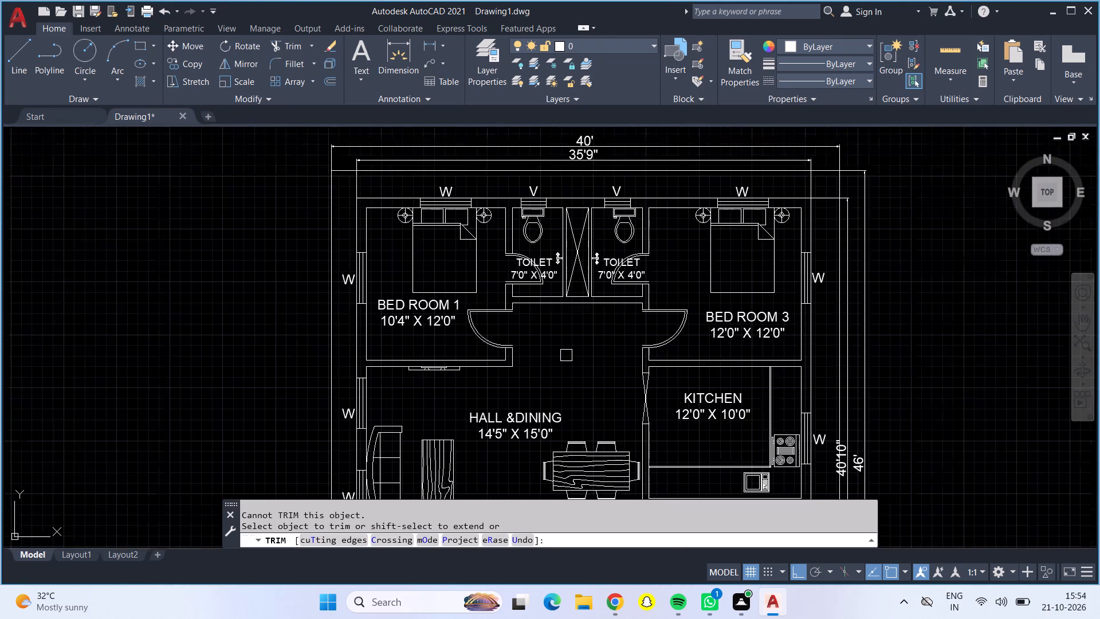
pyautogui.scroll(-1, 566, 355)
pyautogui.moveTo(566, 355); pyautogui.dragTo(524, 276, button='middle')
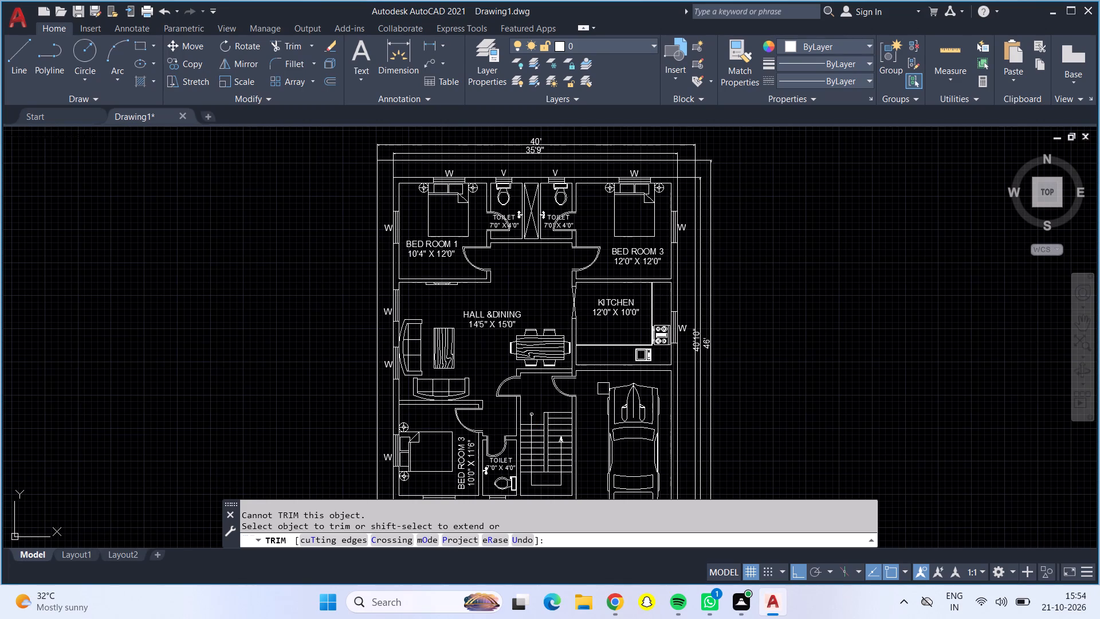
pyautogui.moveTo(593, 430); pyautogui.dragTo(557, 355, button='middle')
pyautogui.scroll(2, 558, 362)
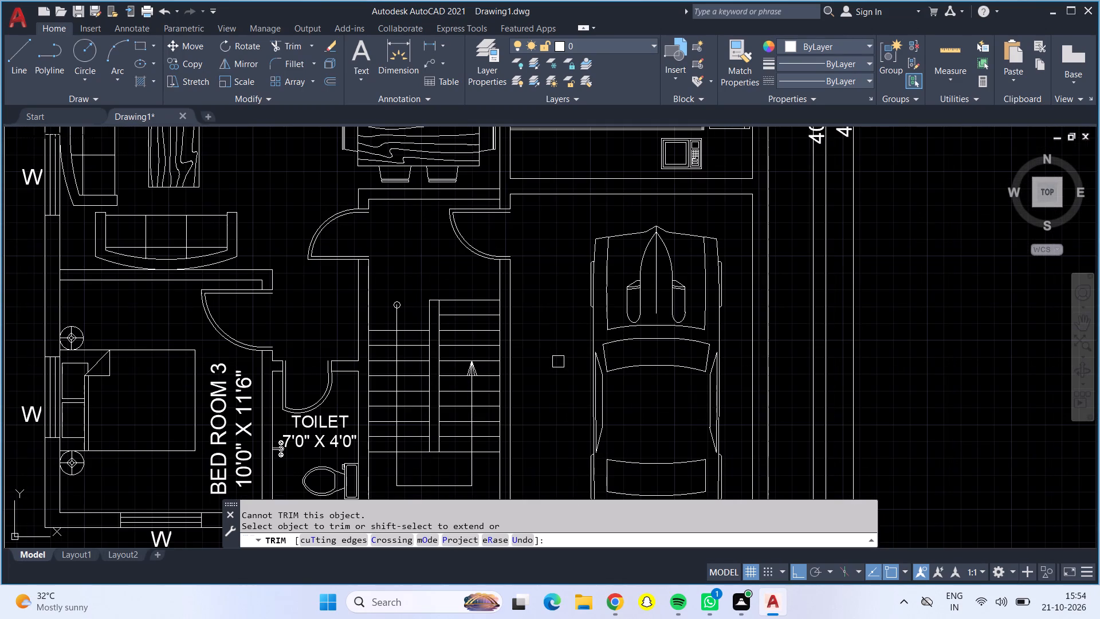
pyautogui.scroll(-1, 558, 362)
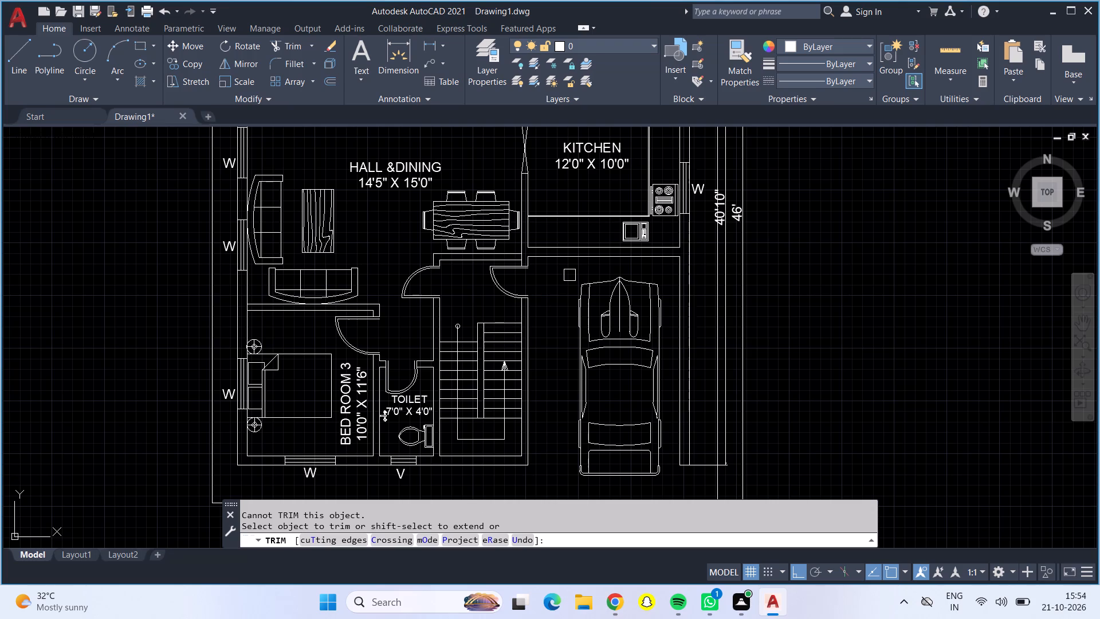
pyautogui.press('Escape')
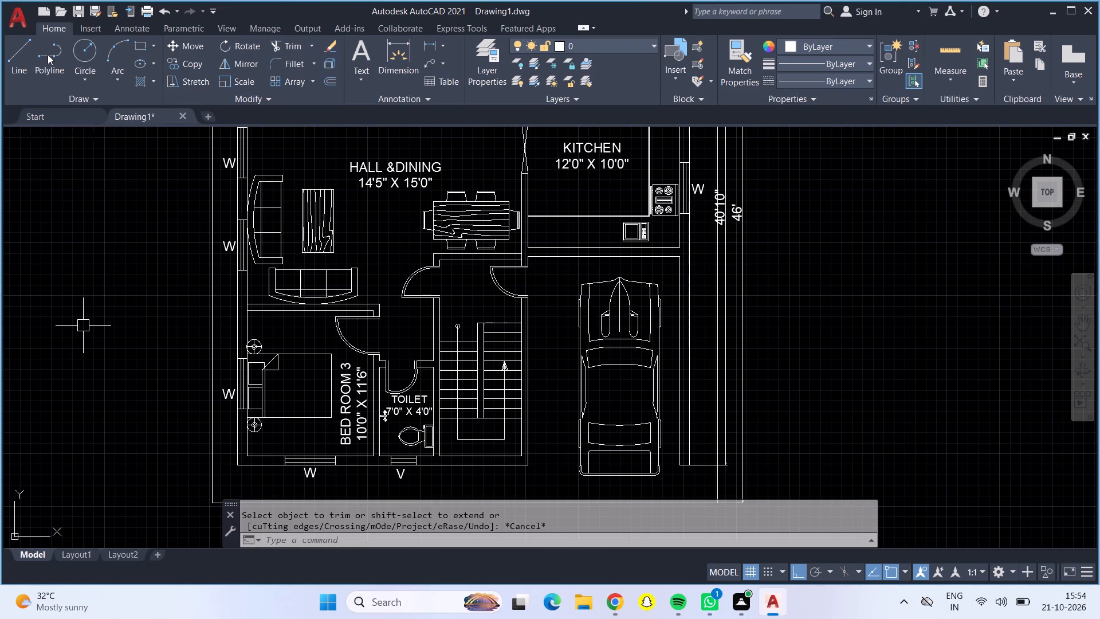
# Dimension the car parking area's inner width between its two upper wall corners, placing the dimension line just above the car.
pyautogui.click(401, 51)
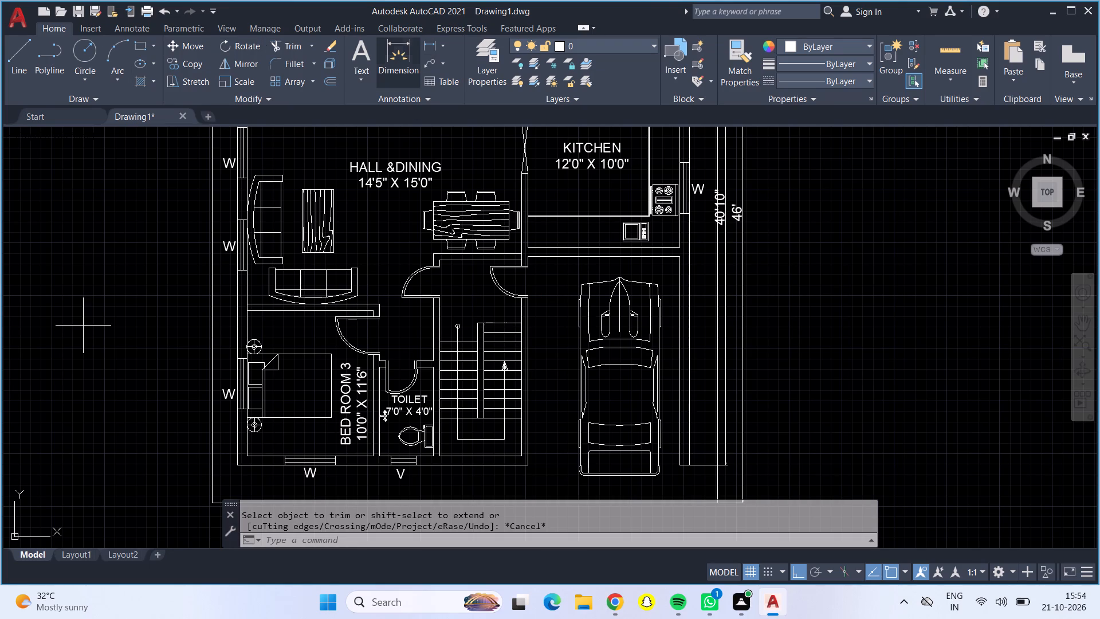
pyautogui.scroll(2, 541, 260)
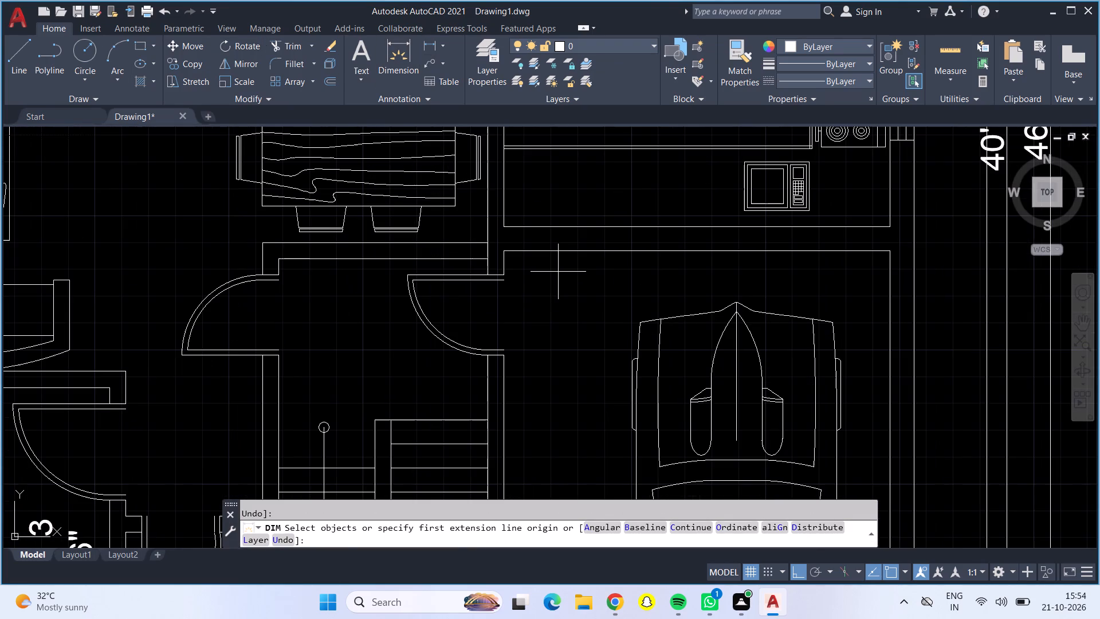
pyautogui.click(504, 250)
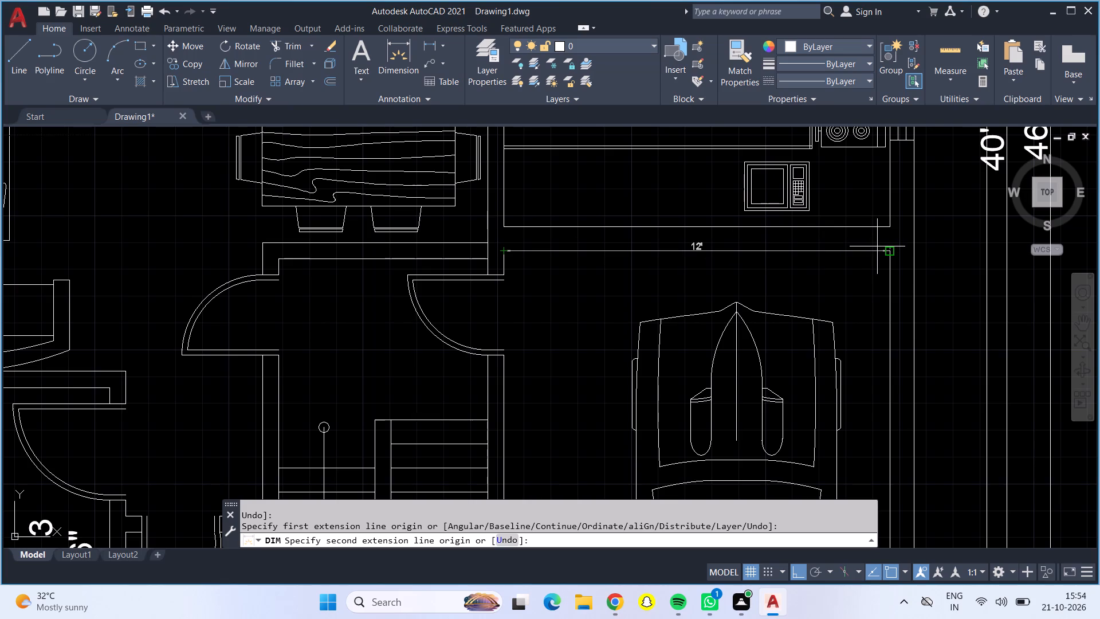
pyautogui.click(893, 250)
pyautogui.click(869, 279)
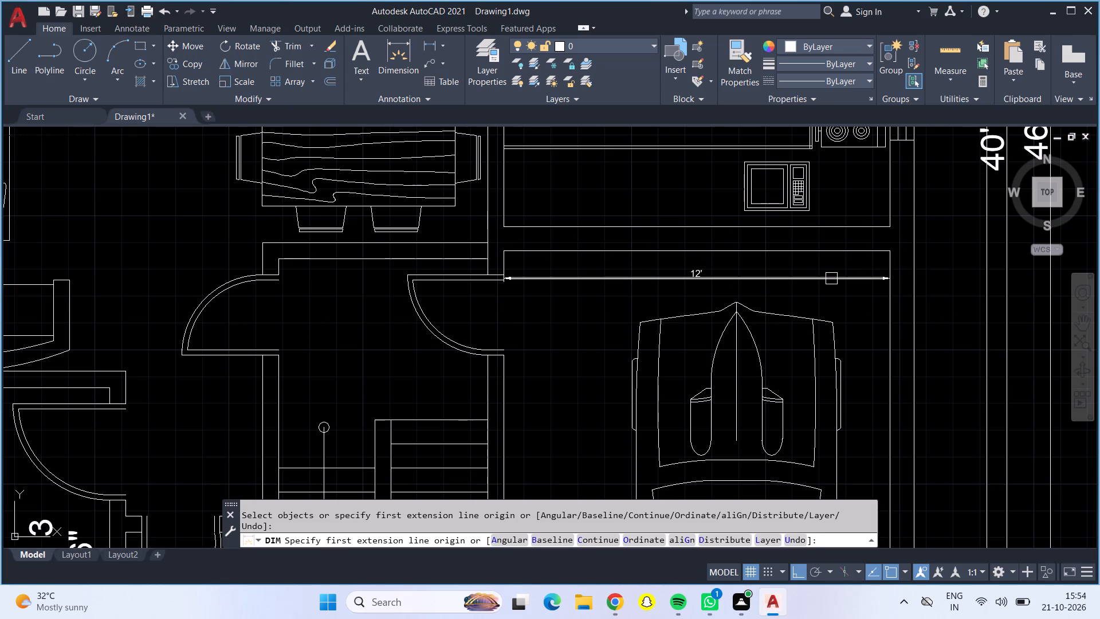
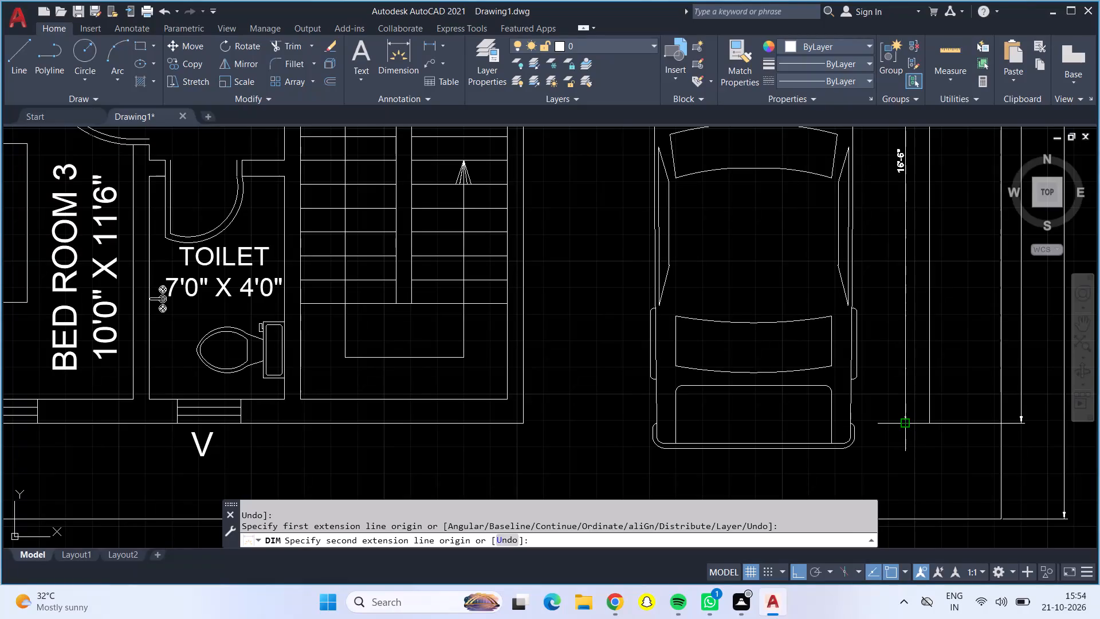
# Dimension the car parking area's inner length down to its lower wall end, placing the dimension line between the car and the side wall.
pyautogui.click(909, 422)
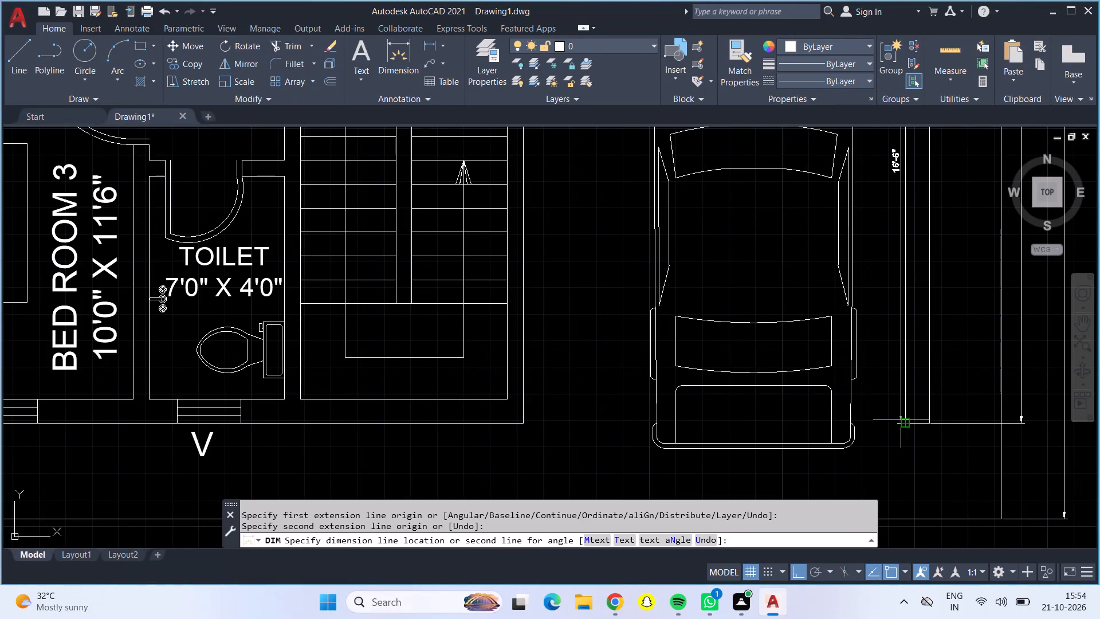
pyautogui.click(890, 417)
pyautogui.press('Return')
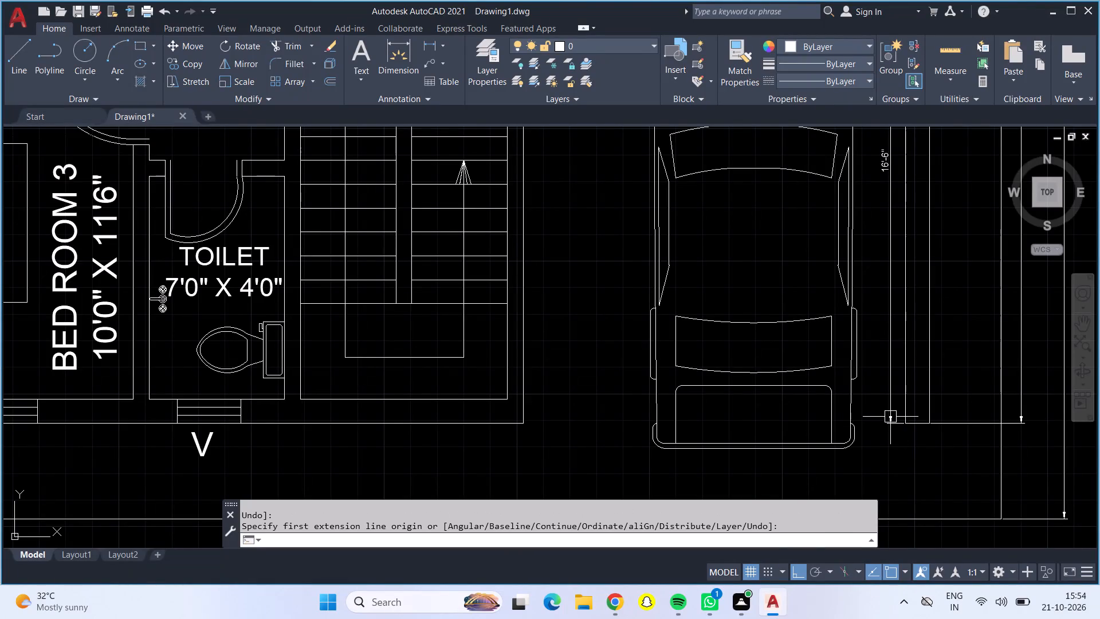
# Copy the vertical BED ROOM 3 label with its 10'0" X 11'6" size text.
pyautogui.scroll(-3, 890, 417)
pyautogui.click(695, 395)
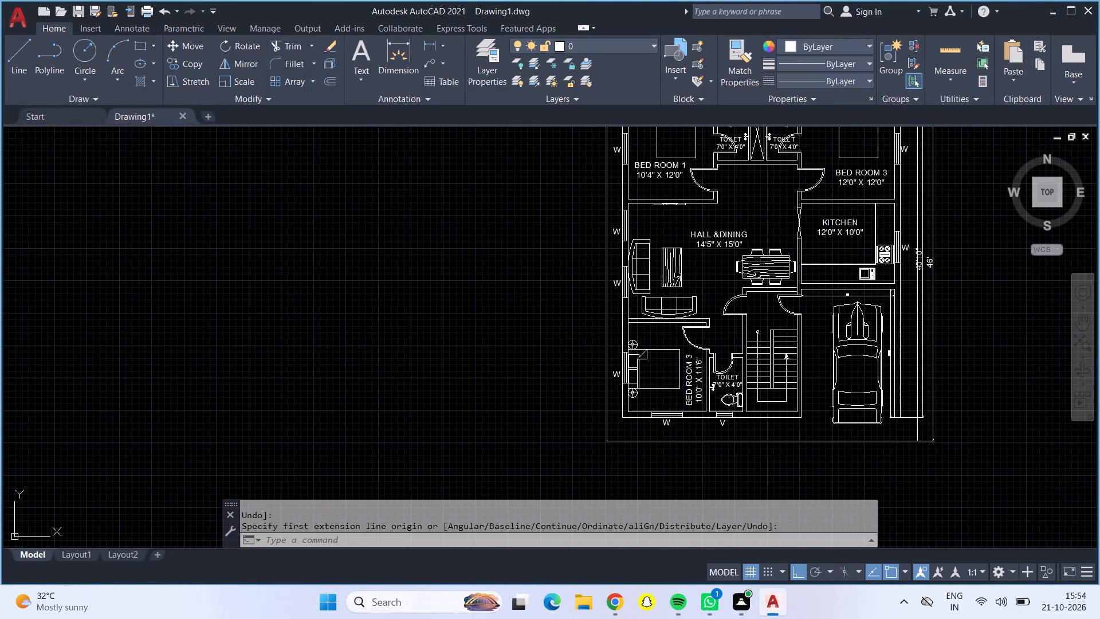
pyautogui.click(184, 61)
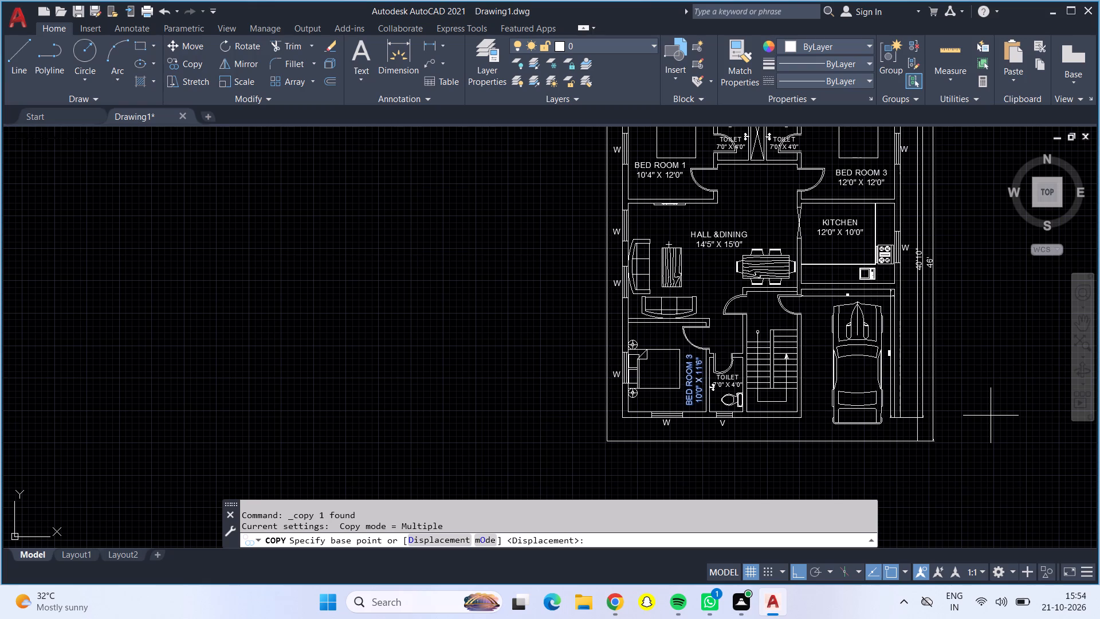
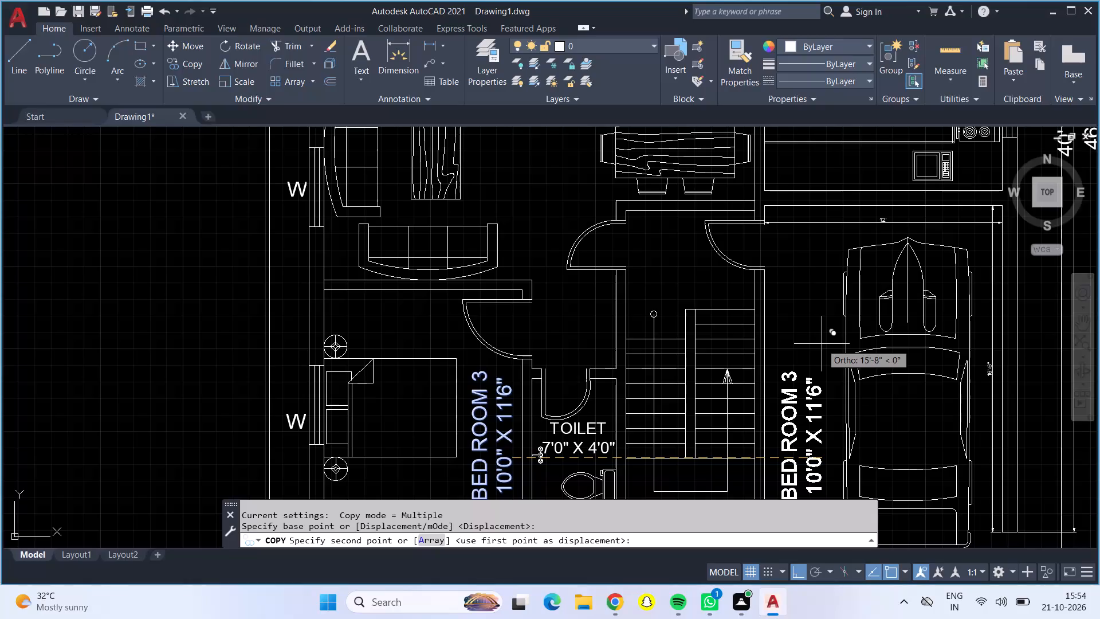
# Place the BED ROOM 3 label copy about 15'-8" horizontally from the original, between the staircase and the car.
pyautogui.click(822, 344)
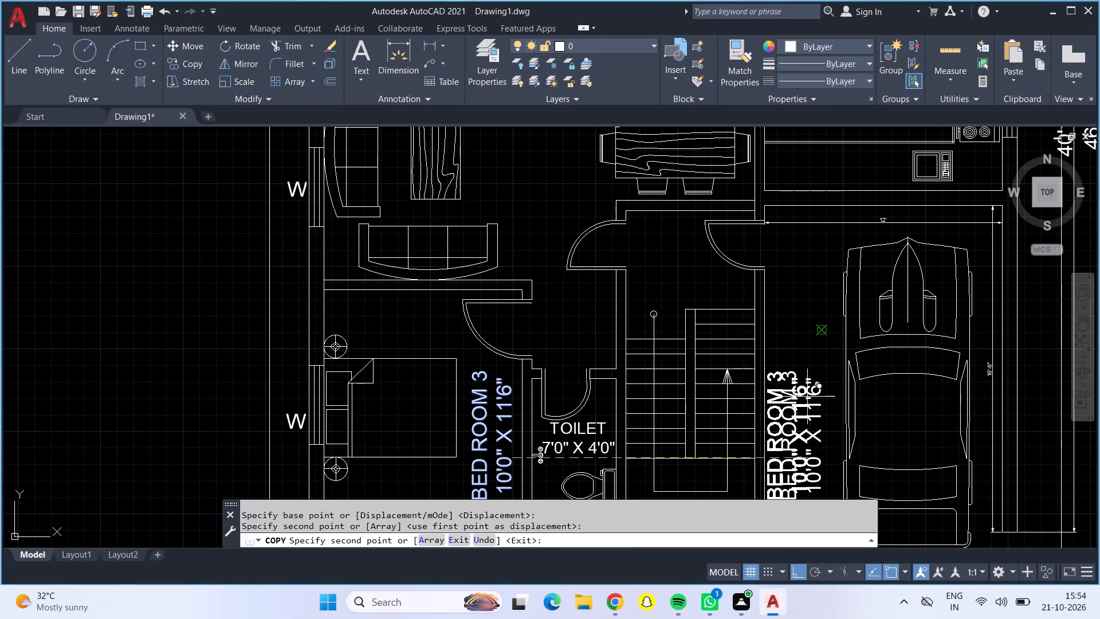
pyautogui.press('Return')
# Replace the copied label's text beside the car with PARKING and start a second line below it.
pyautogui.doubleClick(807, 397)
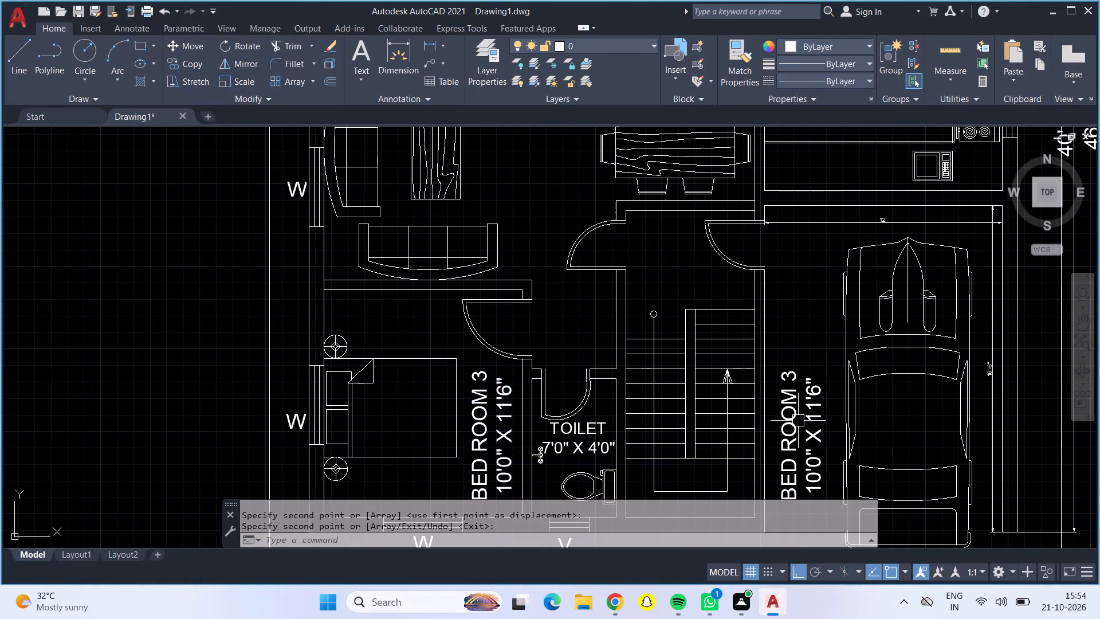
pyautogui.doubleClick(786, 416)
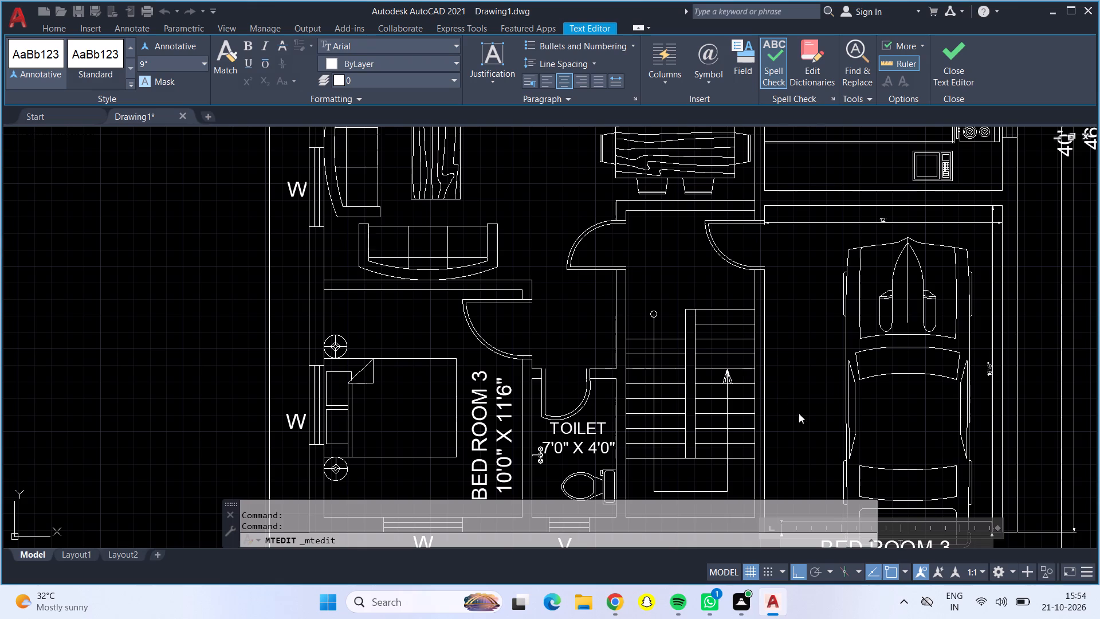
pyautogui.scroll(-2, 744, 417)
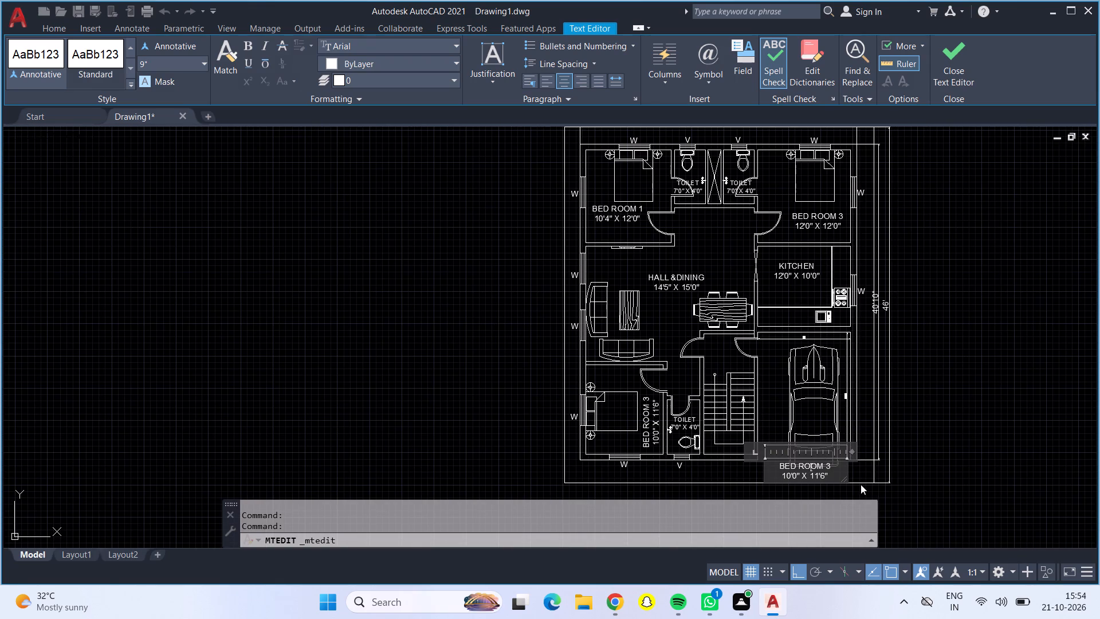
pyautogui.scroll(3, 851, 485)
pyautogui.click(760, 439)
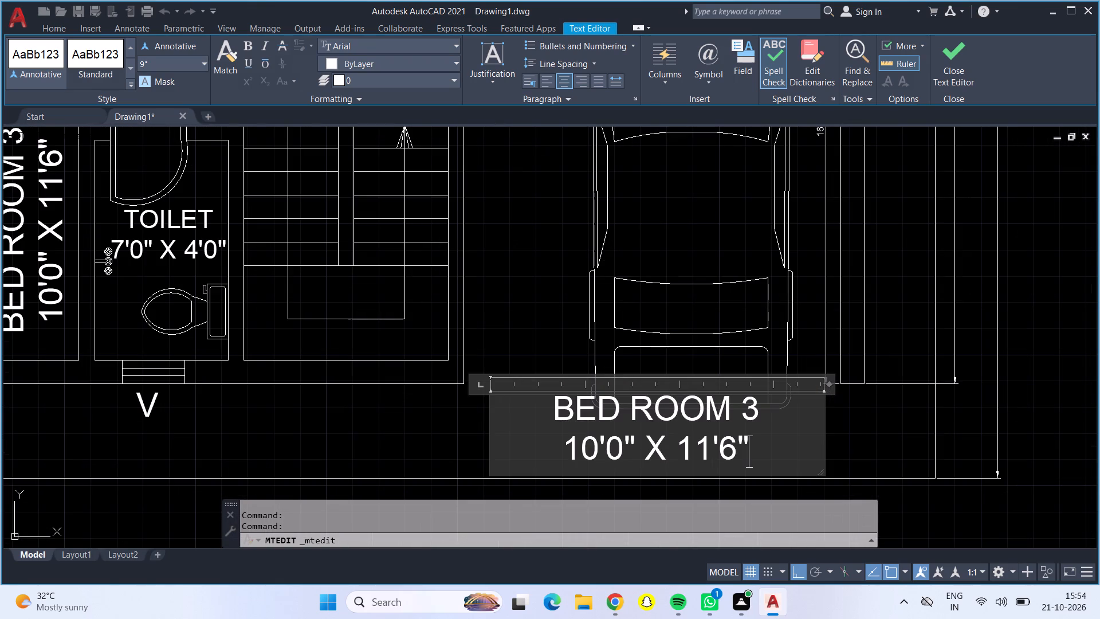
pyautogui.press('BackSpace')
pyautogui.press('BackSpace')
pyautogui.press('BackSpace')
pyautogui.press('BackSpace')
pyautogui.press('BackSpace')
pyautogui.press('BackSpace')
pyautogui.press('BackSpace')
pyautogui.press('BackSpace')
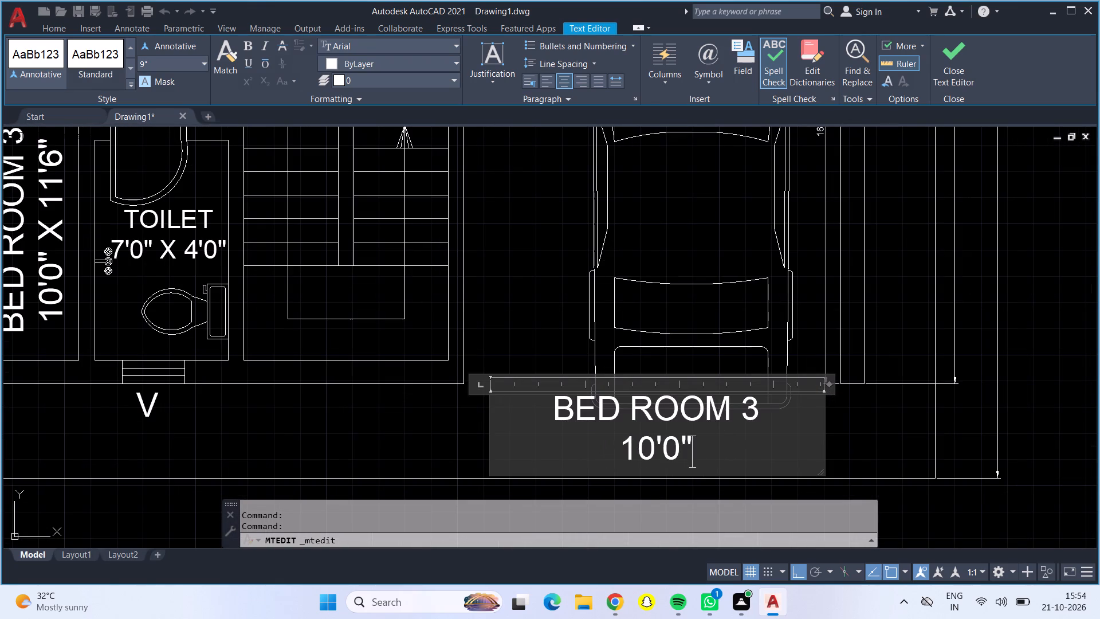
pyautogui.press('BackSpace')
pyautogui.press('BackSpace')
pyautogui.press('BackSpace')
pyautogui.press('BackSpace')
pyautogui.press('BackSpace')
pyautogui.press('BackSpace')
pyautogui.press('BackSpace')
pyautogui.press('BackSpace')
pyautogui.press('BackSpace')
pyautogui.press('BackSpace')
pyautogui.press('BackSpace')
pyautogui.press('BackSpace')
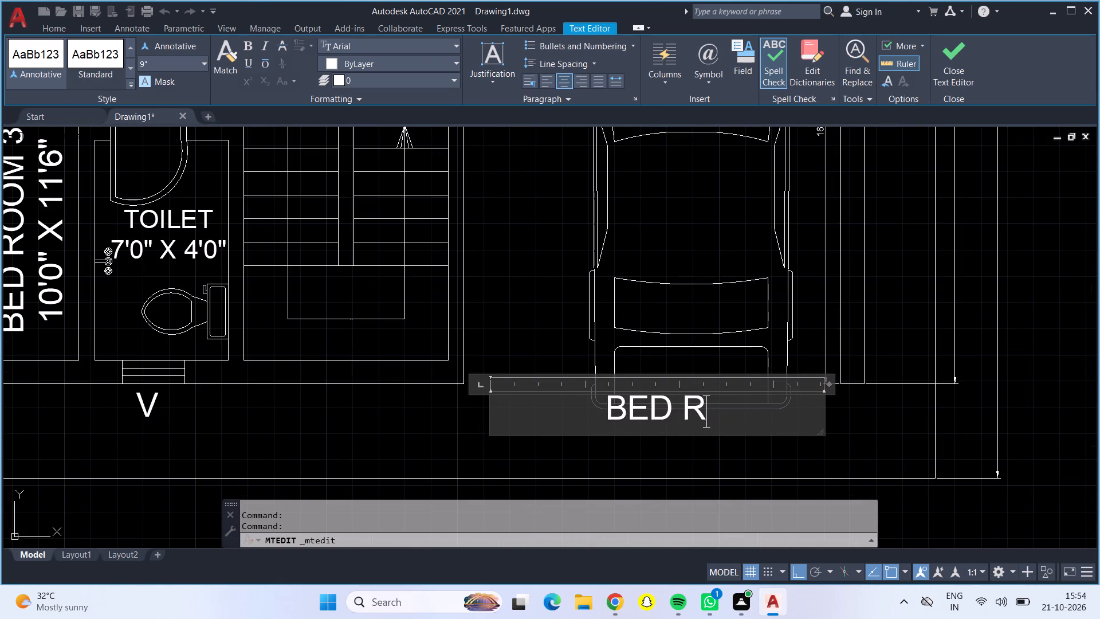
pyautogui.press('BackSpace')
pyautogui.press('BackSpace')
pyautogui.press('BackSpace')
pyautogui.press('BackSpace')
pyautogui.press('BackSpace')
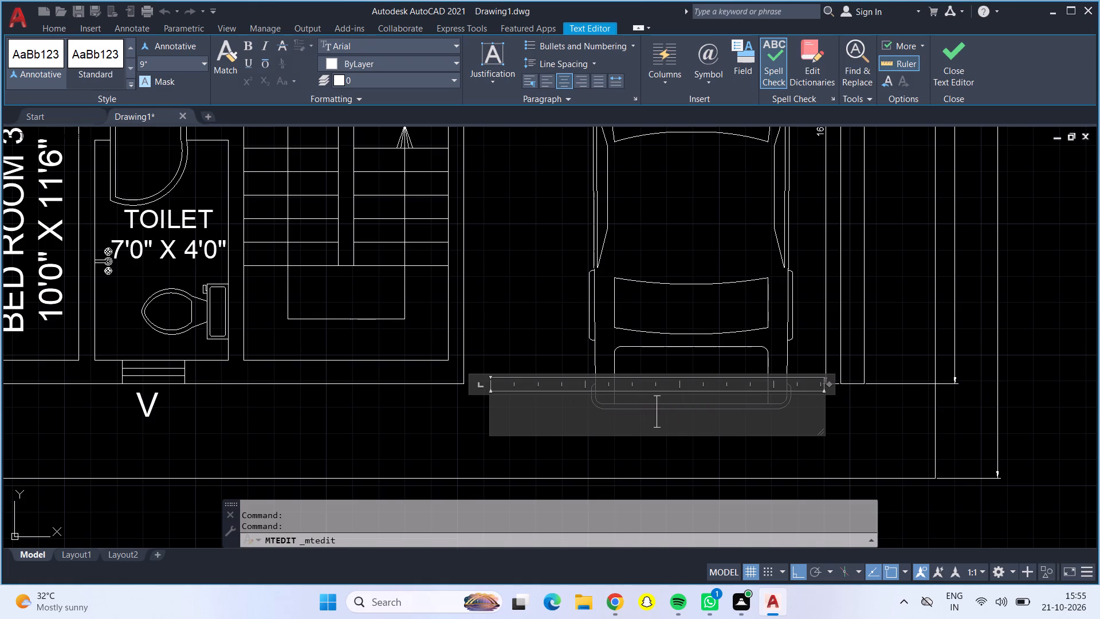
pyautogui.hotkey('shift', 'p')
pyautogui.hotkey('shift', 'a')
pyautogui.write('RKI')
pyautogui.hotkey('shift', 'n')
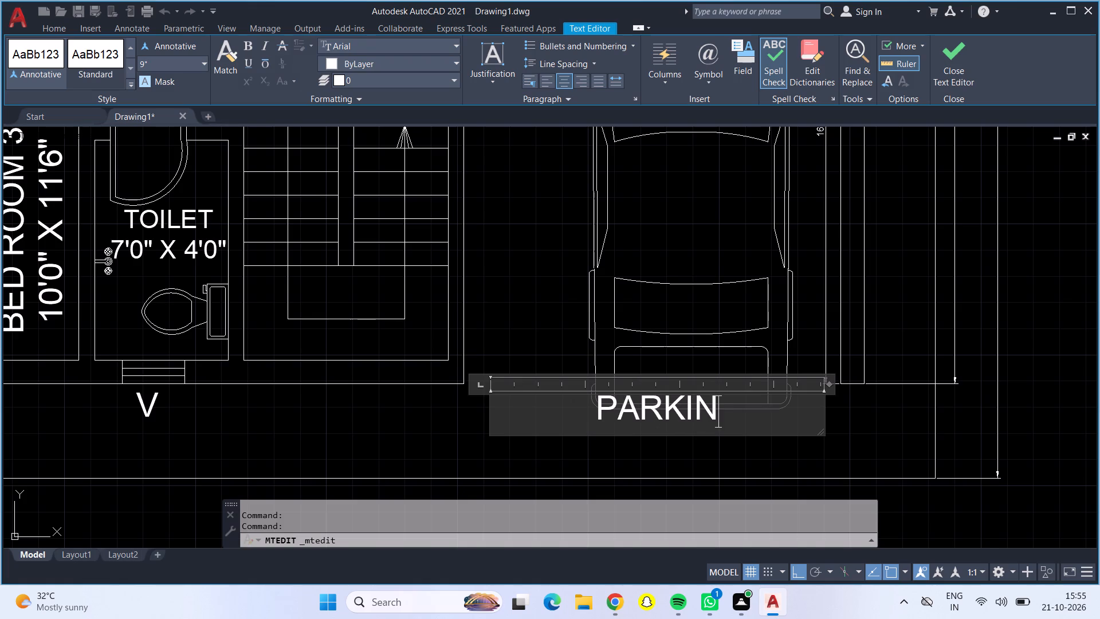
pyautogui.hotkey('shift', 'g')
pyautogui.hotkey('shift', 'space')
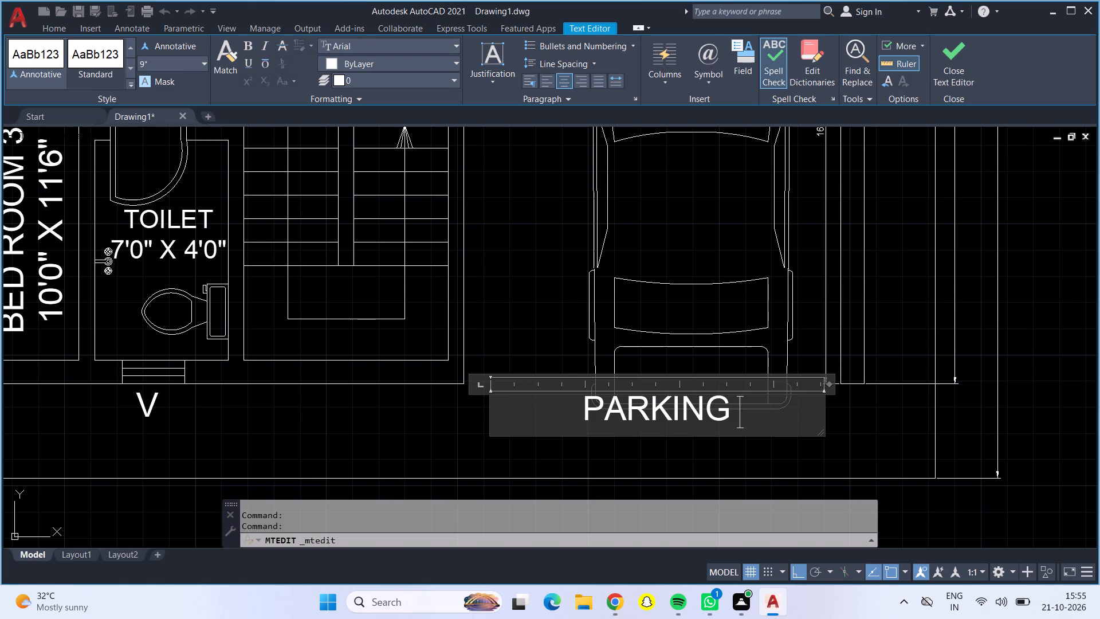
pyautogui.press('Return')
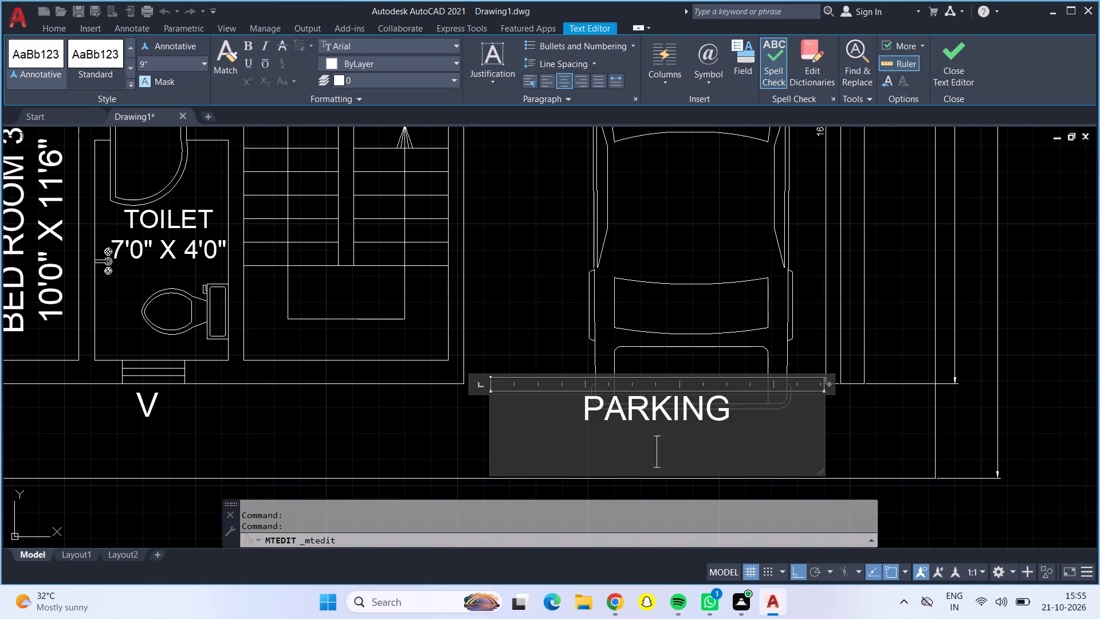
# Add the size 12'0" X 16'2" on the second line of the PARKING label and finish editing the text.
pyautogui.scroll(1, 760, 439)
pyautogui.scroll(-2, 760, 439)
pyautogui.scroll(-1, 811, 342)
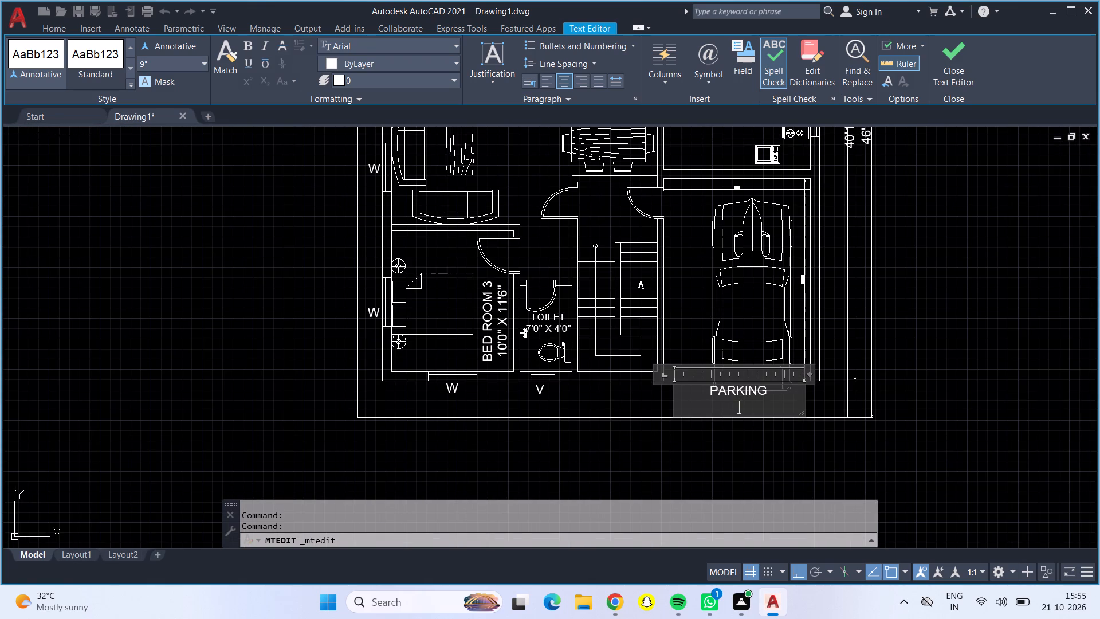
pyautogui.scroll(3, 757, 405)
pyautogui.write('12\'0" X')
pyautogui.press('space')
pyautogui.scroll(-1, 757, 405)
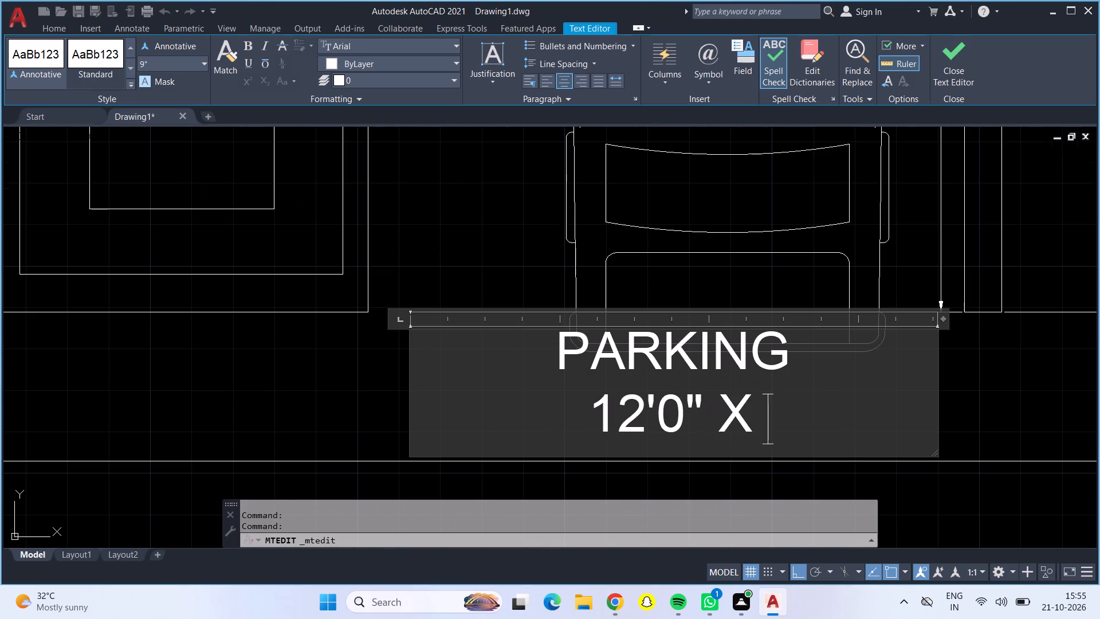
pyautogui.scroll(-1, 757, 405)
pyautogui.scroll(2, 787, 405)
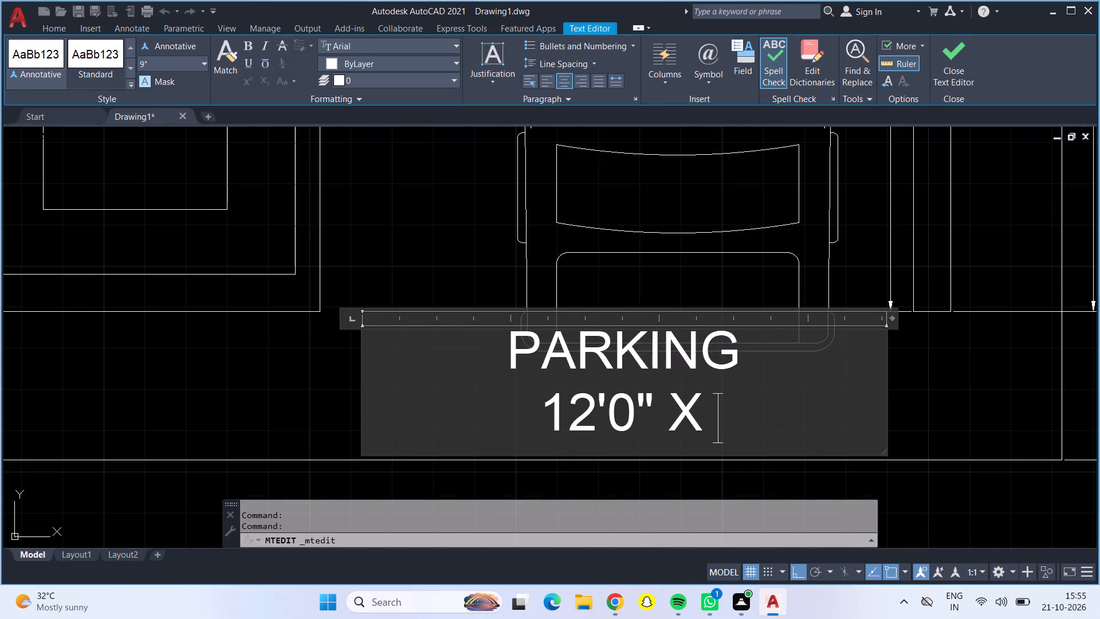
pyautogui.write('16\'2"')
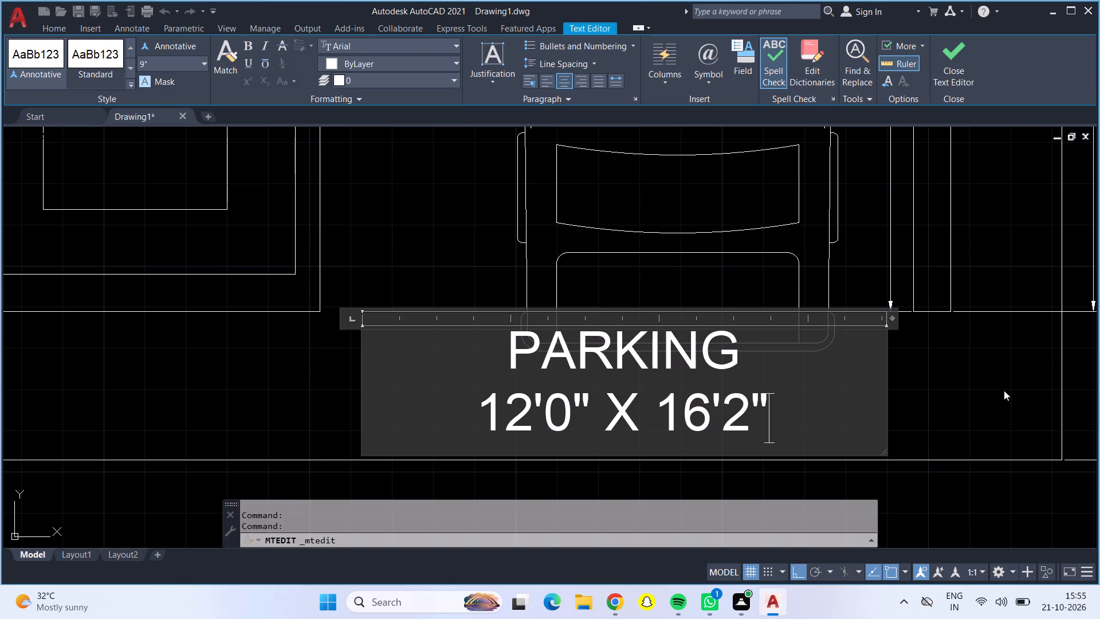
pyautogui.click(976, 395)
# Delete the car parking area's length and width dimensions.
pyautogui.scroll(-2, 910, 394)
pyautogui.moveTo(873, 386); pyautogui.dragTo(861, 546, button='middle')
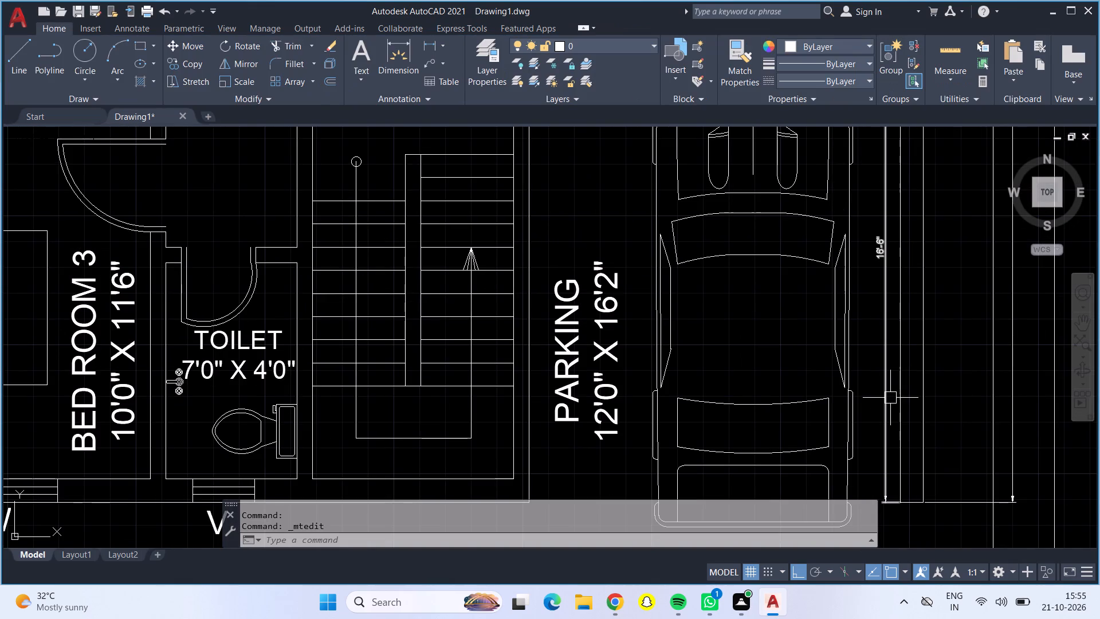
pyautogui.click(890, 398)
pyautogui.scroll(-2, 874, 393)
pyautogui.scroll(2, 771, 256)
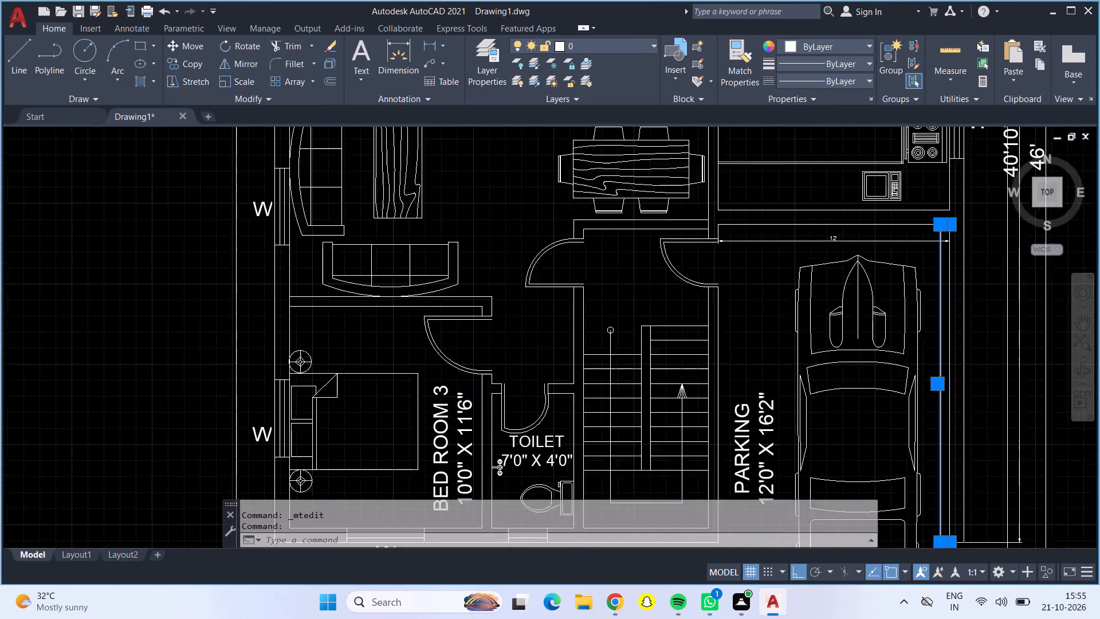
pyautogui.scroll(1, 771, 256)
pyautogui.click(777, 218)
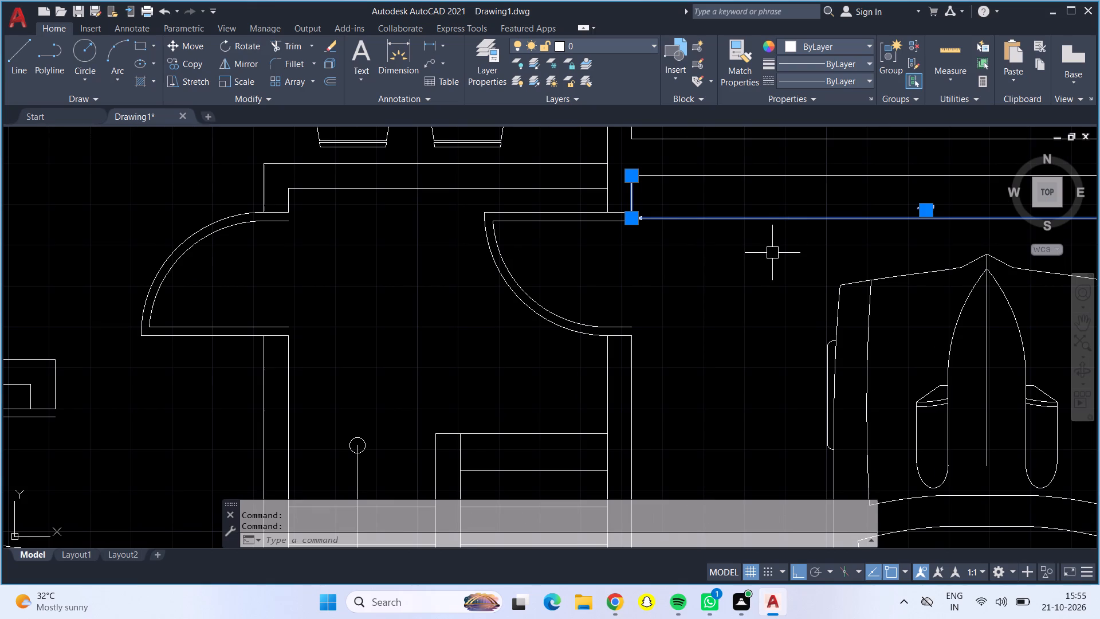
pyautogui.press('Delete')
# Move the PARKING label straight up about 2'-0" beside the car.
pyautogui.scroll(-2, 769, 261)
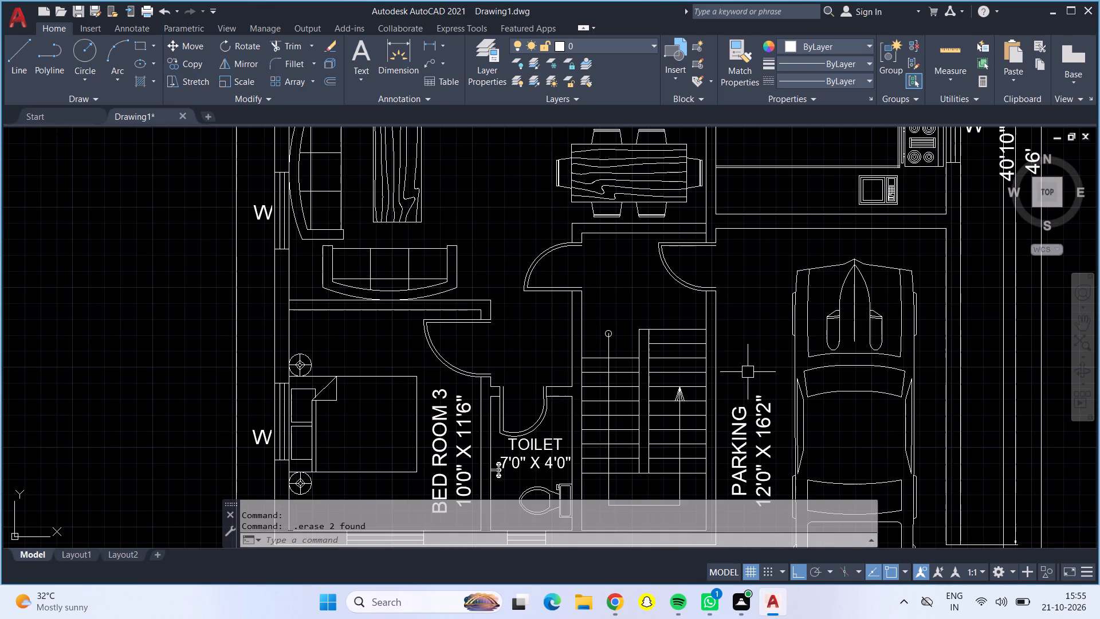
pyautogui.moveTo(753, 375); pyautogui.dragTo(737, 336, button='middle')
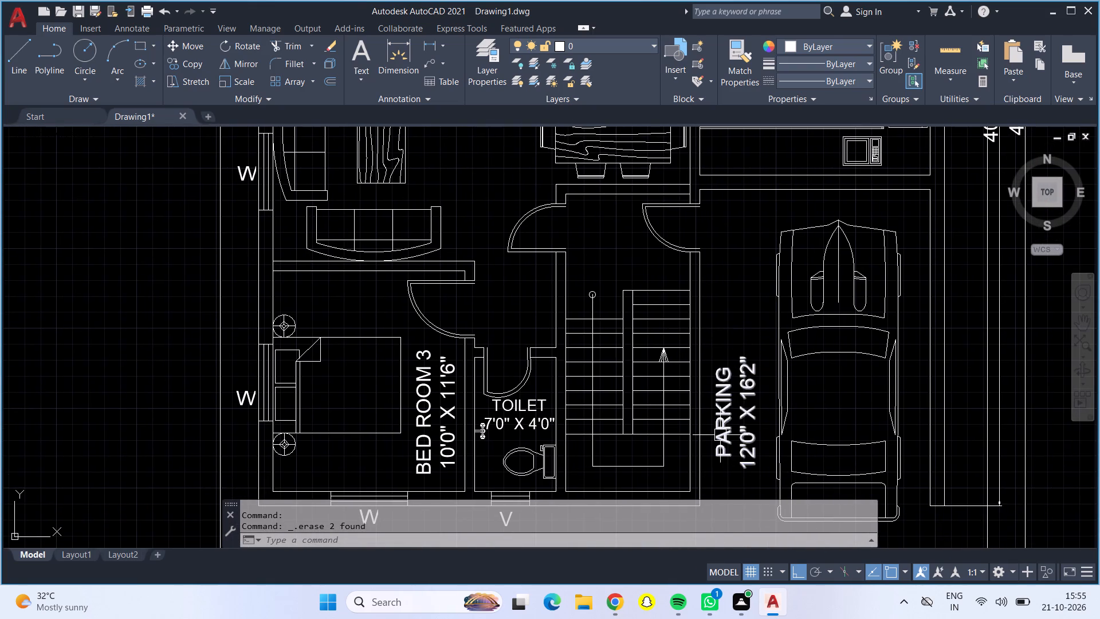
pyautogui.click(720, 435)
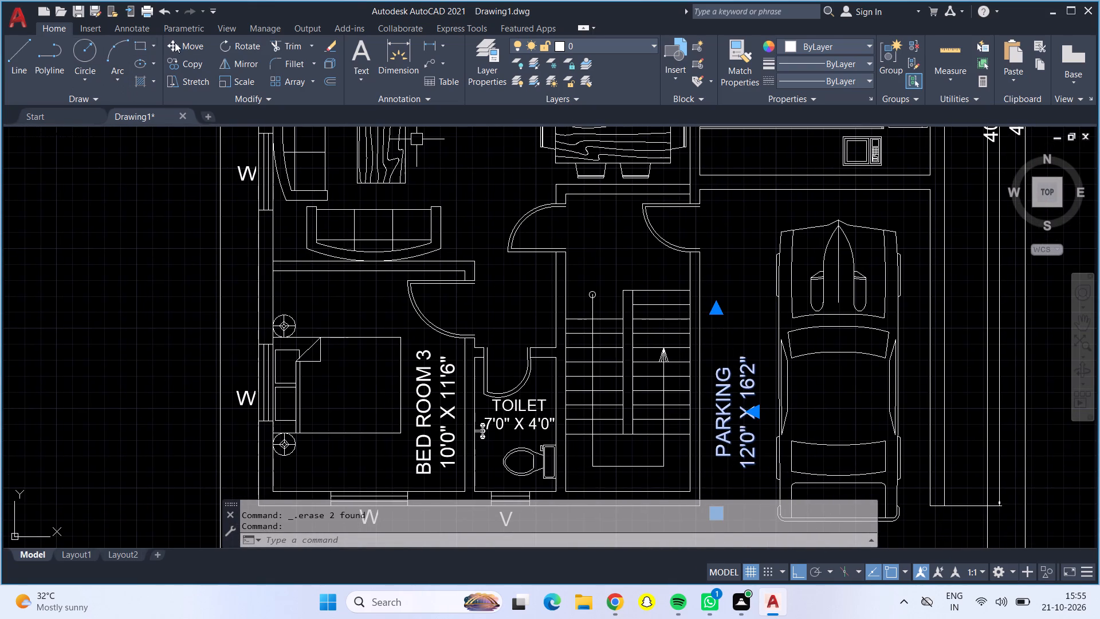
pyautogui.click(188, 40)
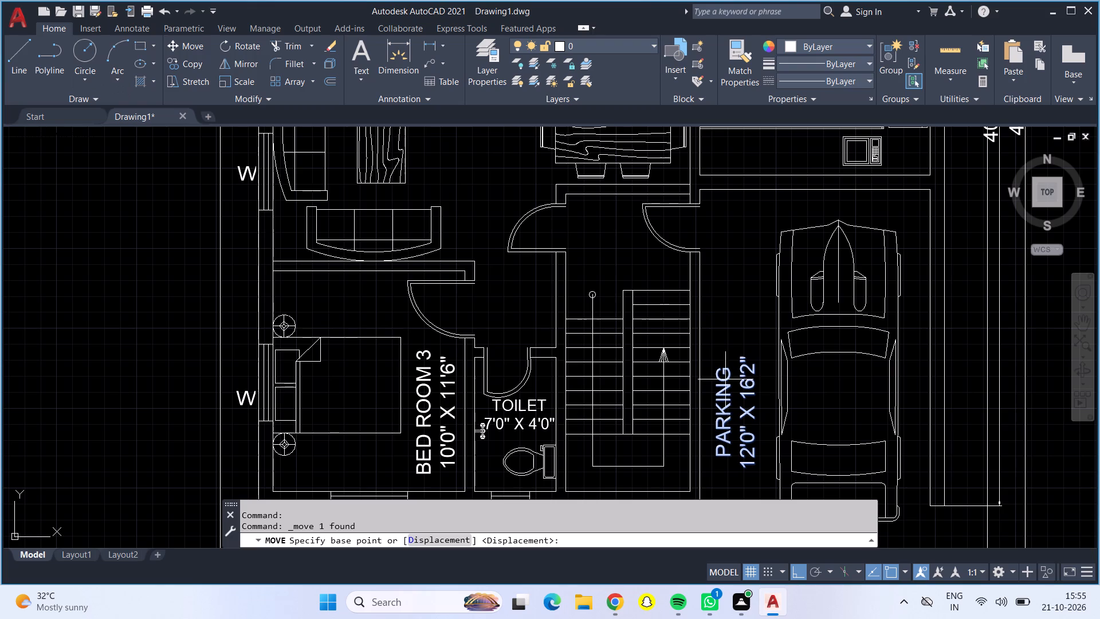
pyautogui.click(726, 381)
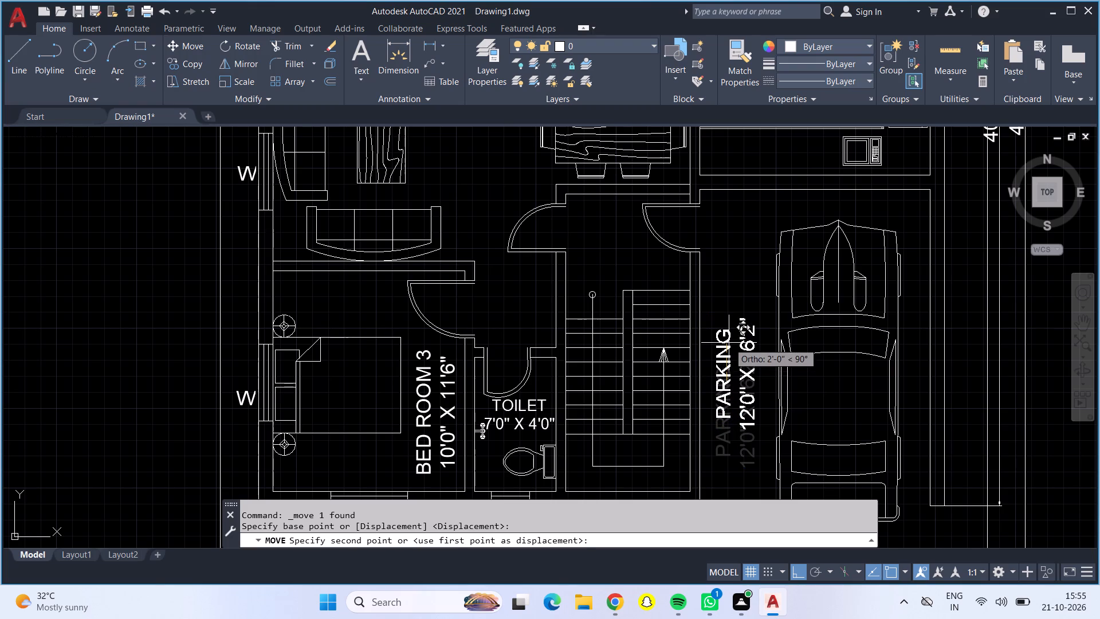
pyautogui.click(729, 343)
# Dimension the staircase's inner width between its side walls, placing the dimension line within the lower landing.
pyautogui.scroll(-2, 751, 403)
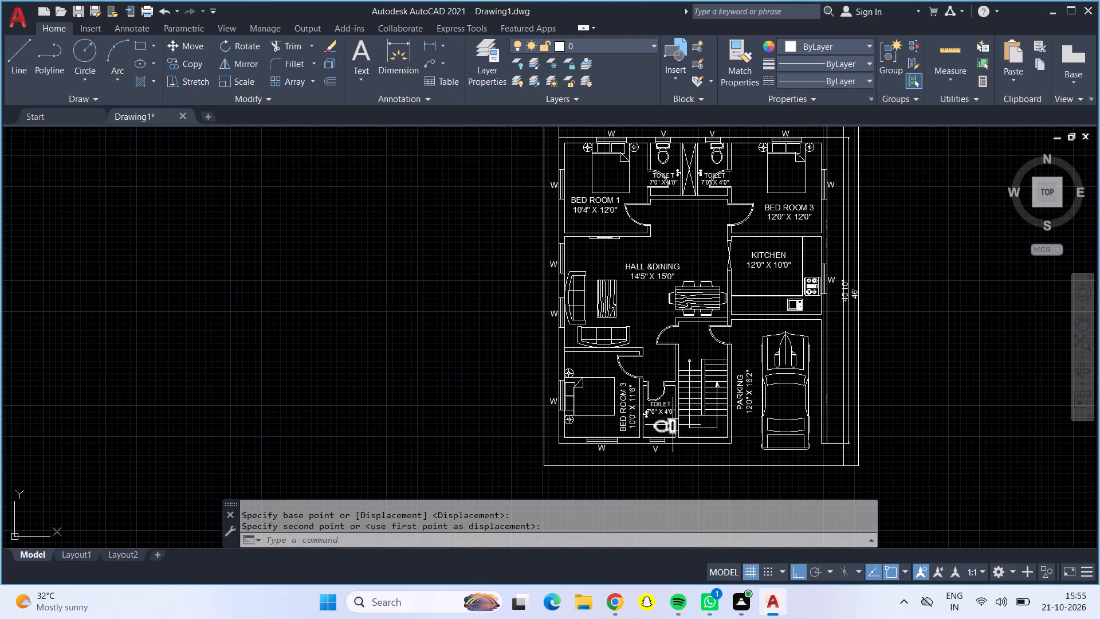
pyautogui.scroll(3, 686, 438)
pyautogui.scroll(1, 749, 422)
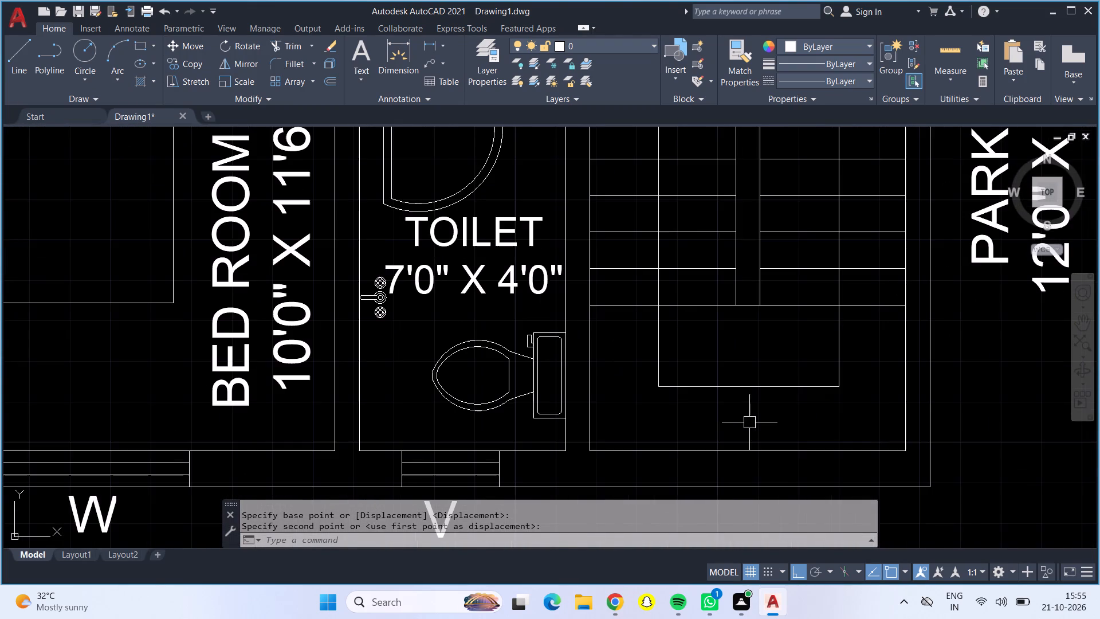
pyautogui.moveTo(749, 422); pyautogui.dragTo(668, 421, button='middle')
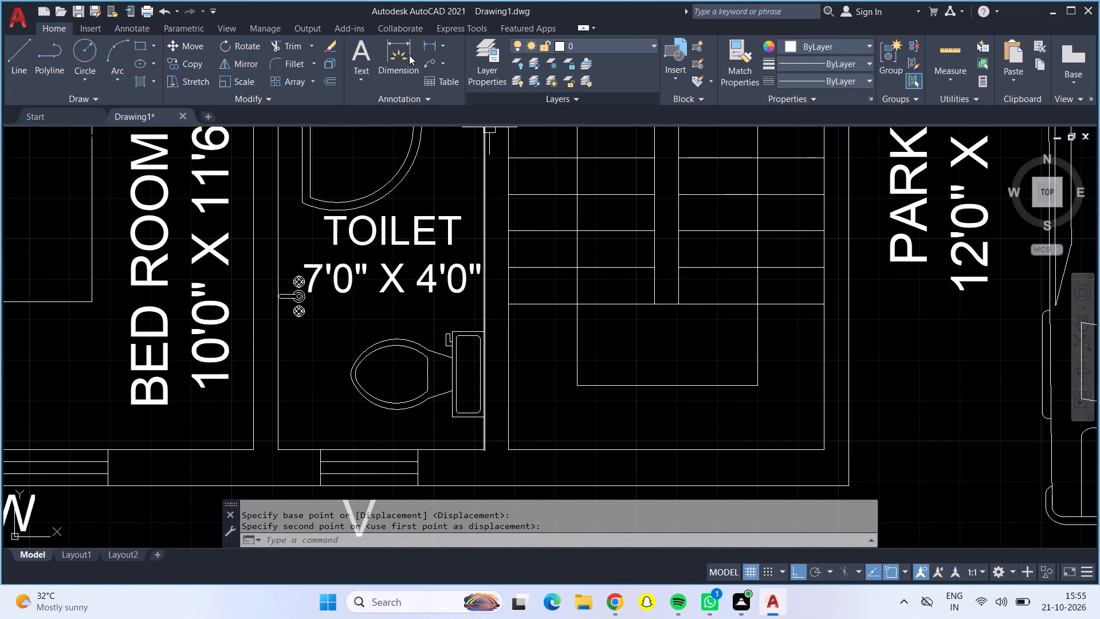
pyautogui.click(403, 42)
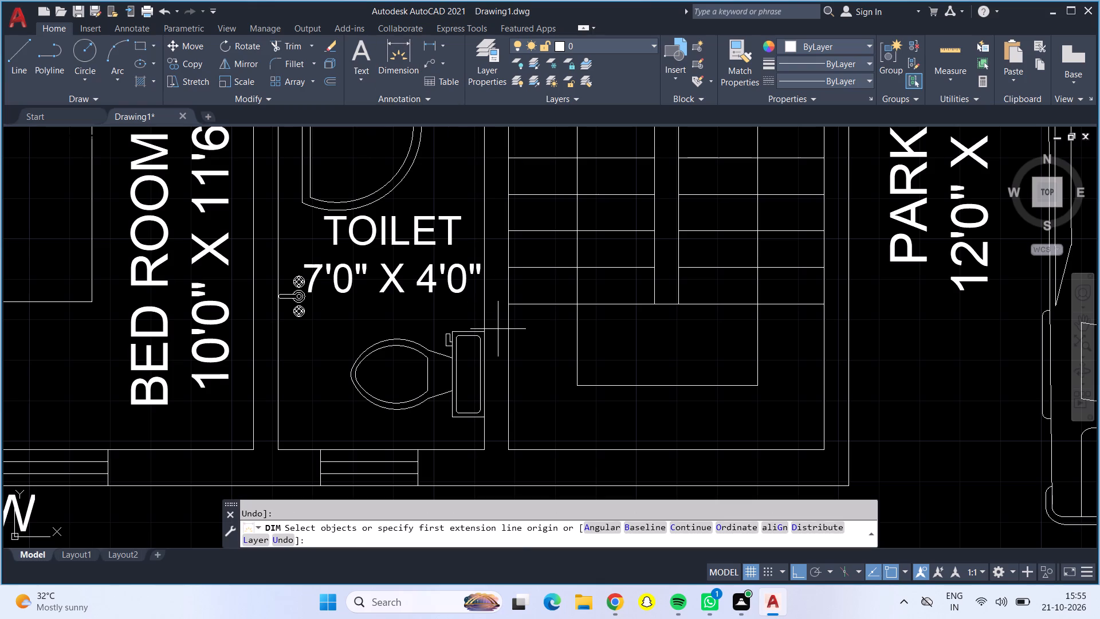
pyautogui.click(510, 449)
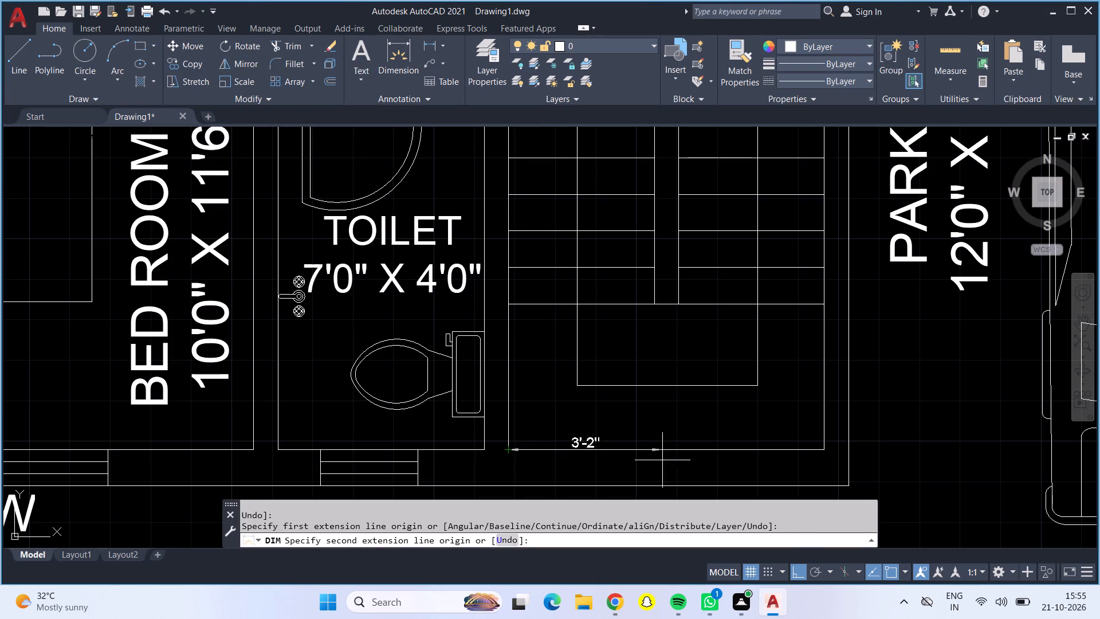
pyautogui.click(823, 449)
pyautogui.click(816, 410)
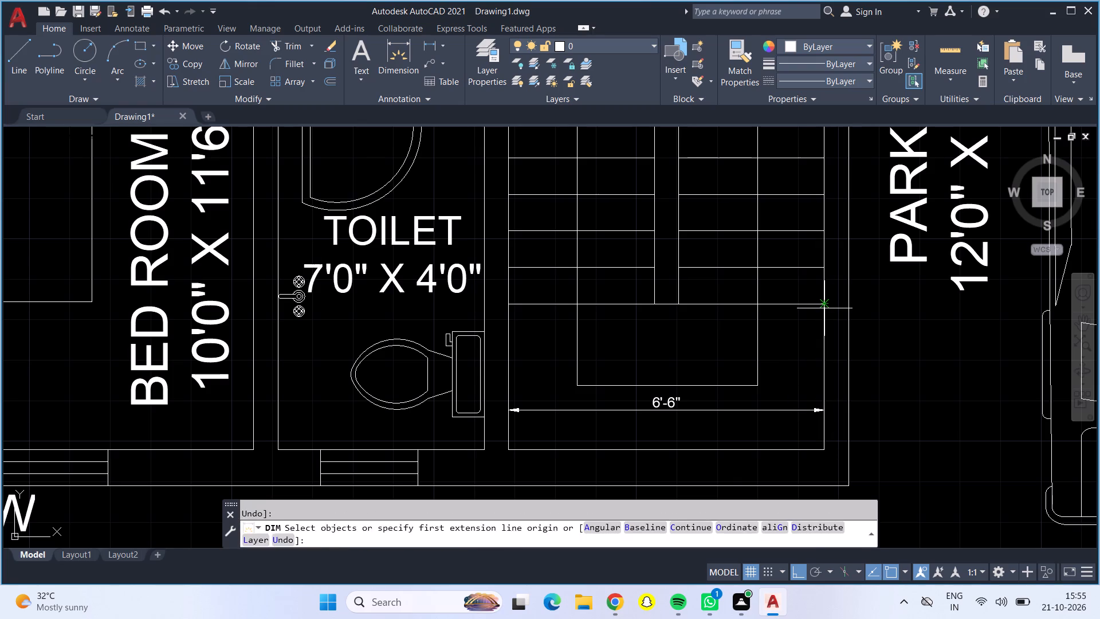
# Dimension the stair landing's depth from the last tread line to the lower wall, placing the dimension line inside the landing.
pyautogui.click(827, 303)
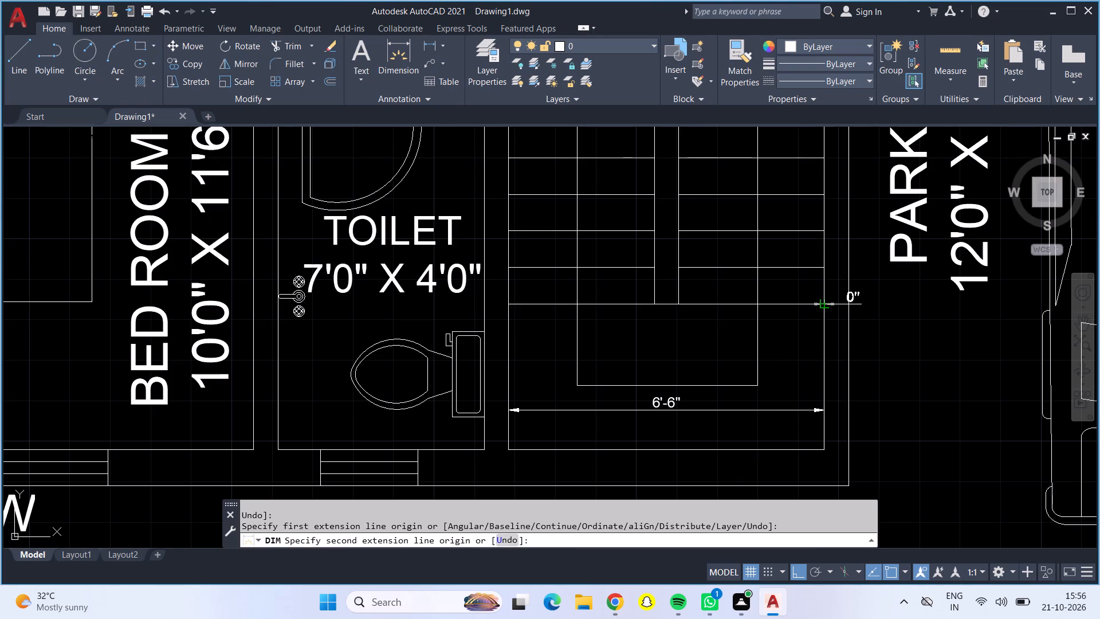
pyautogui.click(825, 447)
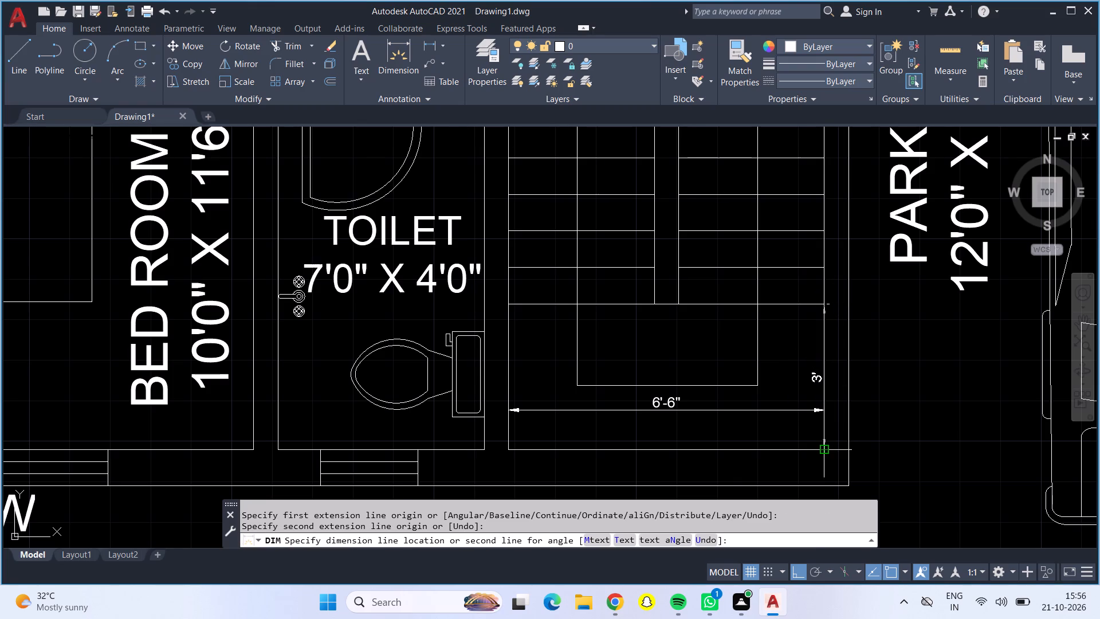
pyautogui.click(780, 433)
pyautogui.press('Return')
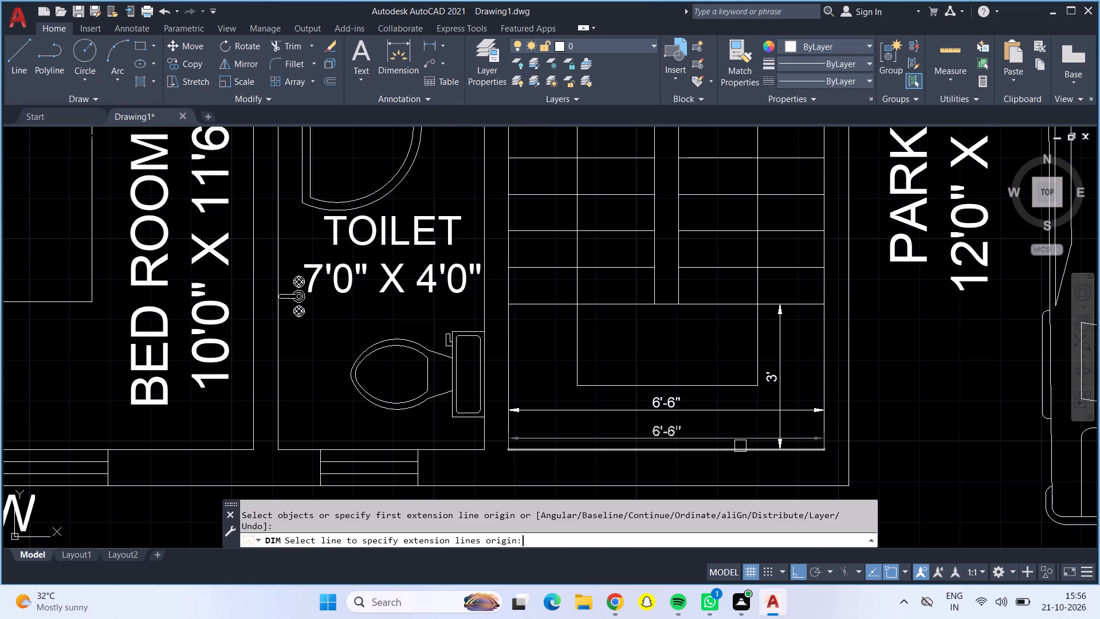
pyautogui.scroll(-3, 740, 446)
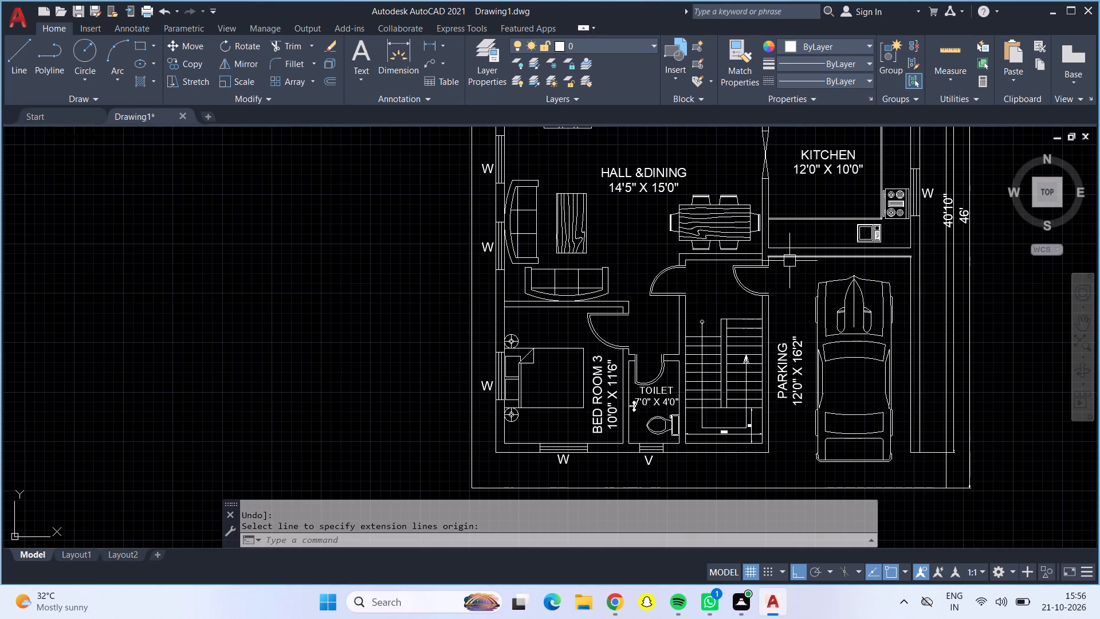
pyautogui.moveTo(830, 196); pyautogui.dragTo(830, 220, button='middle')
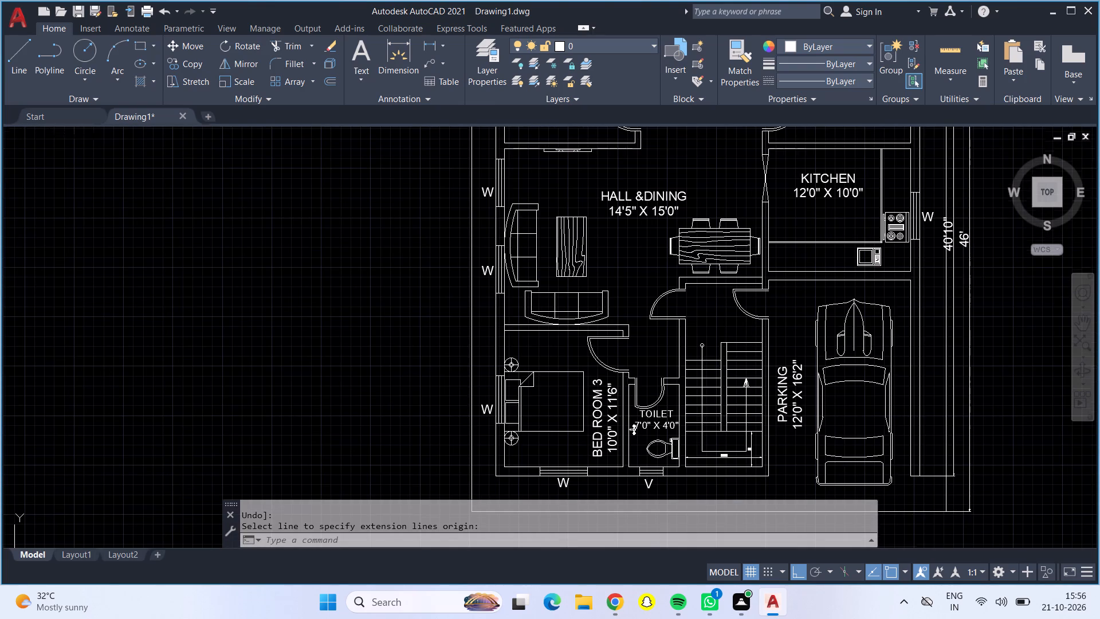
# Look over the whole floor plan, checking the rooms, labels, windows and overall dimensions.
pyautogui.moveTo(830, 220); pyautogui.dragTo(834, 282, button='middle')
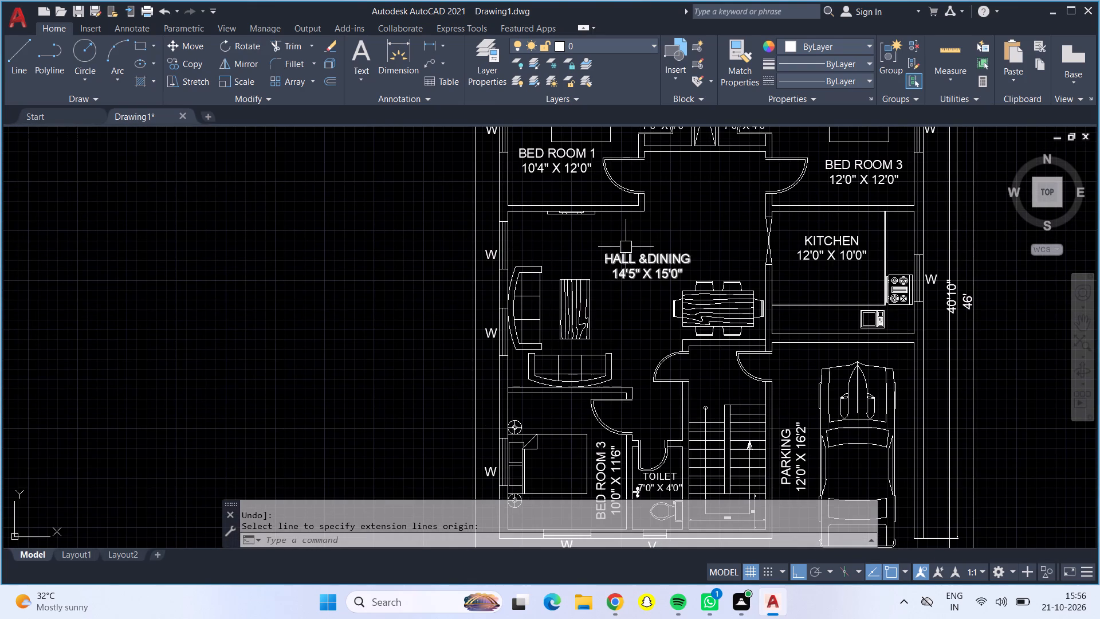
pyautogui.scroll(-1, 626, 247)
pyautogui.scroll(-1, 679, 211)
pyautogui.scroll(2, 673, 217)
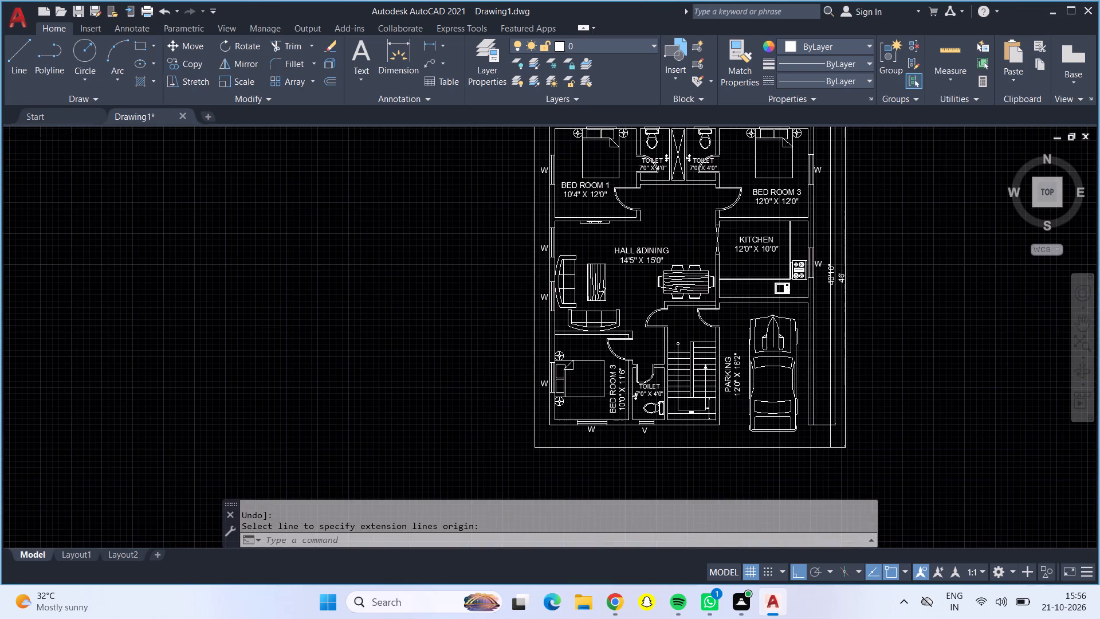
pyautogui.moveTo(687, 190); pyautogui.dragTo(679, 280, button='middle')
pyautogui.scroll(-1, 676, 306)
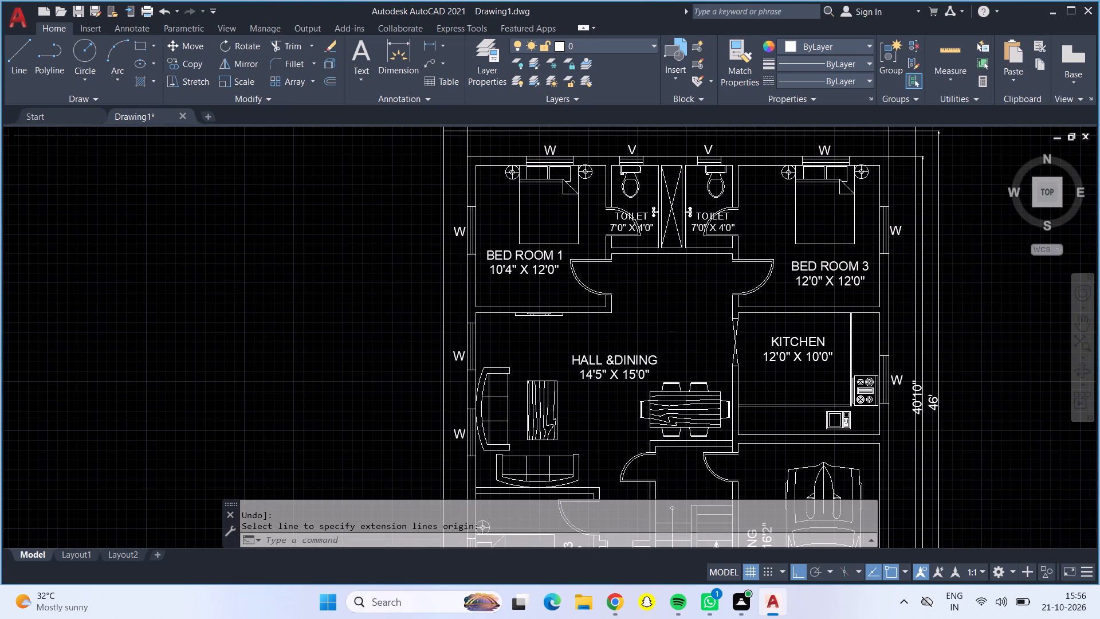
pyautogui.moveTo(676, 306); pyautogui.dragTo(670, 241, button='middle')
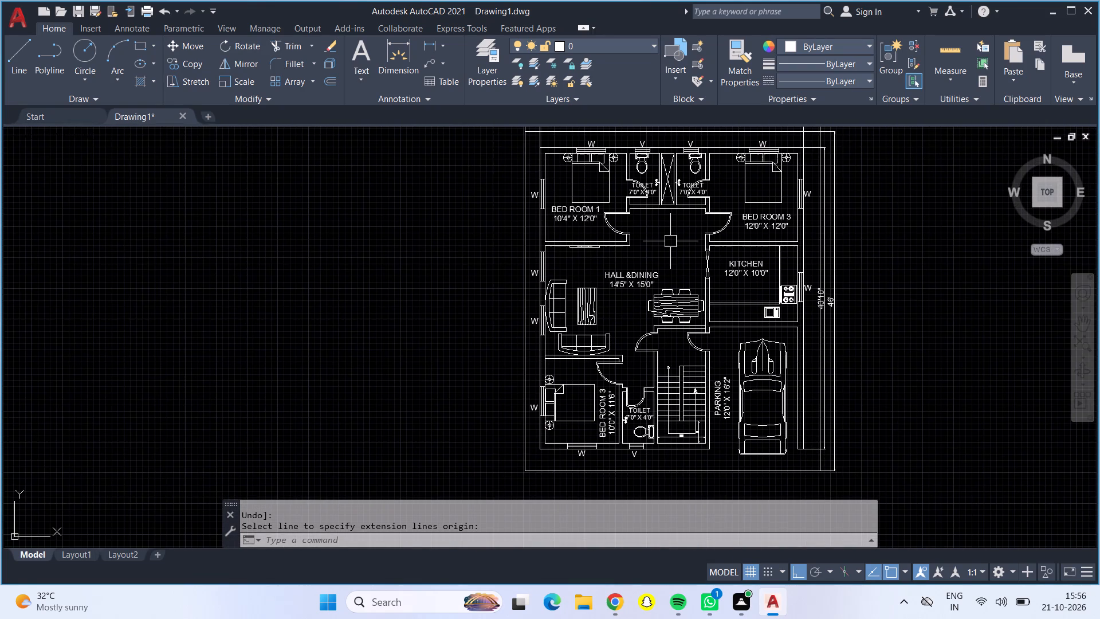
pyautogui.scroll(1, 608, 460)
pyautogui.scroll(-1, 608, 460)
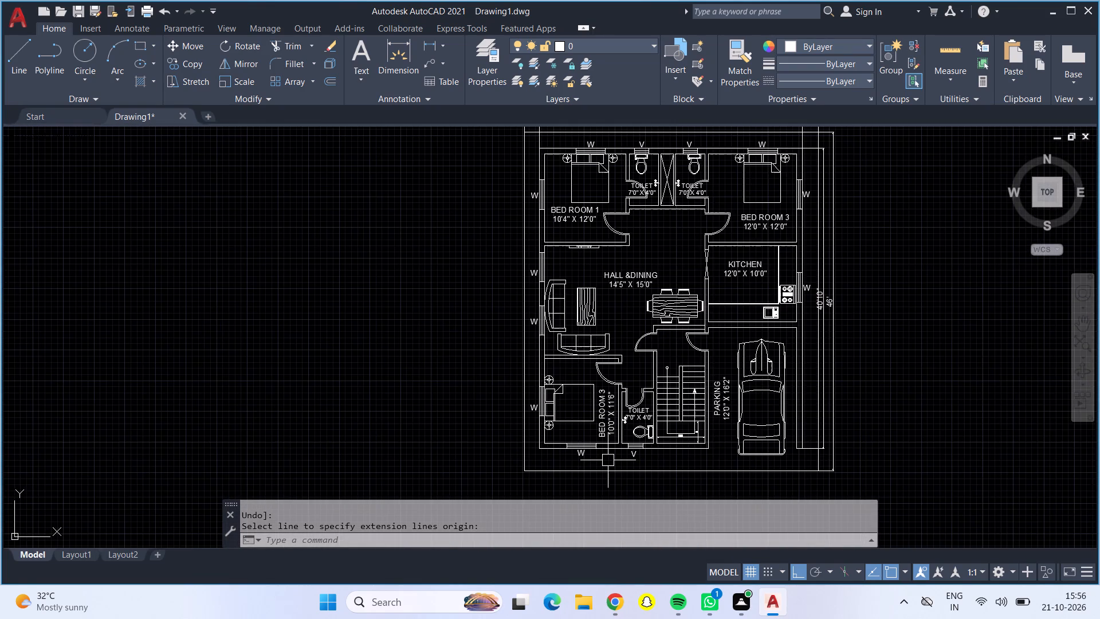
pyautogui.moveTo(608, 460); pyautogui.dragTo(489, 467, button='middle')
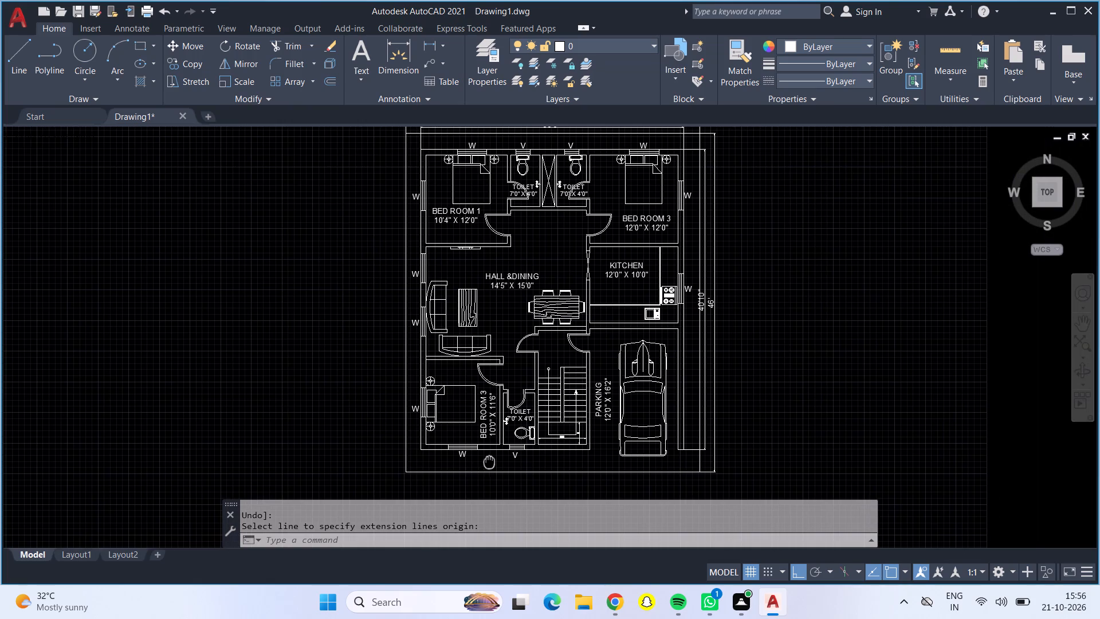
pyautogui.moveTo(489, 467); pyautogui.dragTo(490, 480, button='middle')
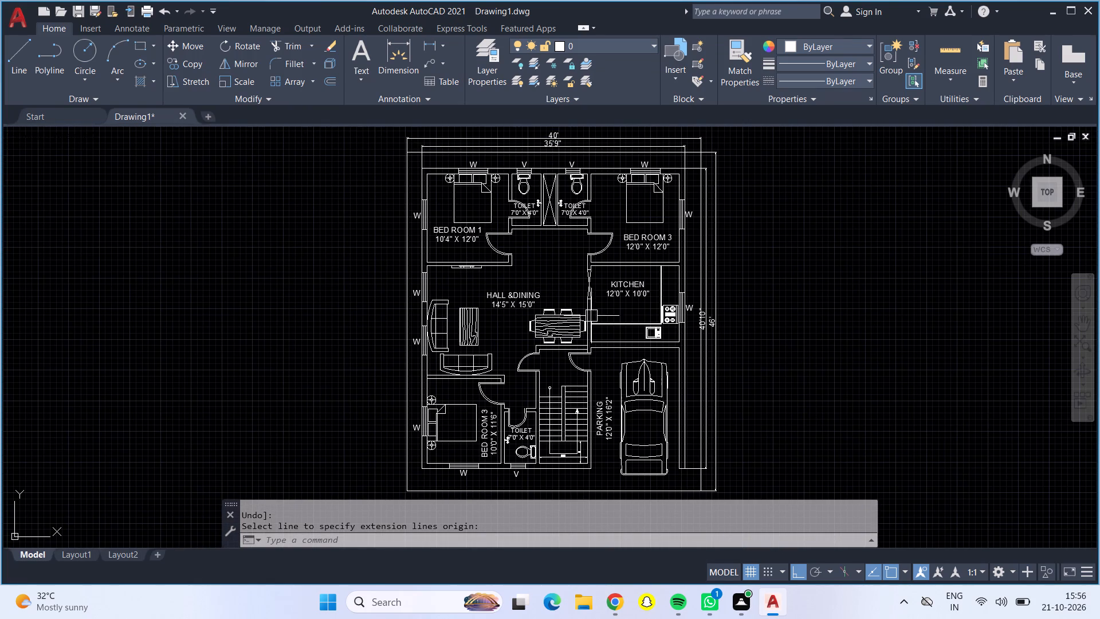
# Copy the kitchen's outer-wall window horizontally about 11'-9" into the empty space east of the plan.
pyautogui.scroll(2, 635, 340)
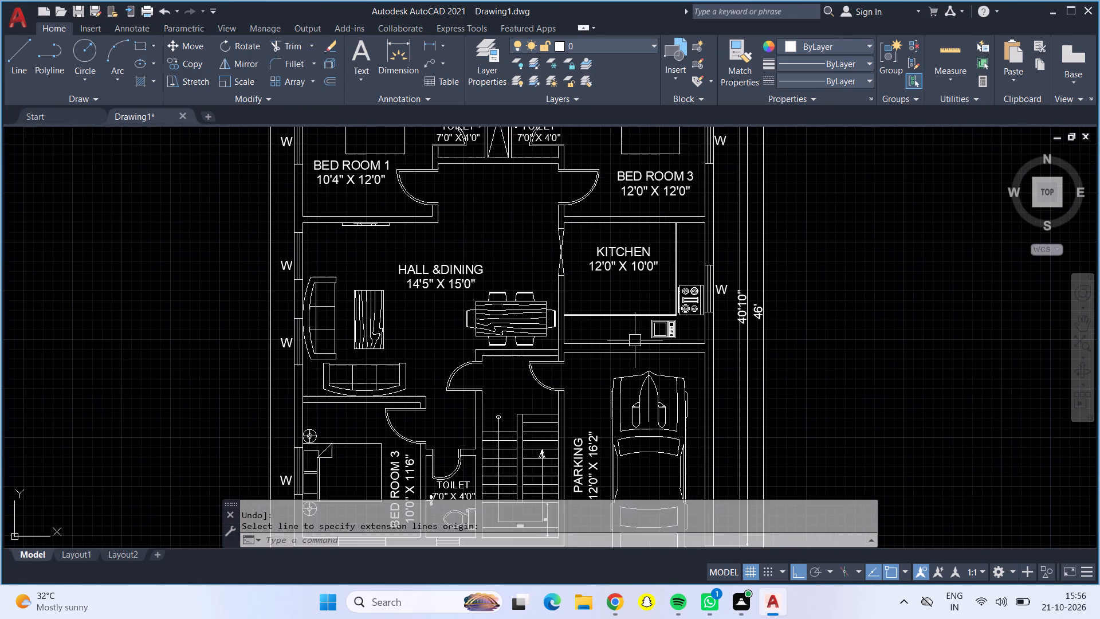
pyautogui.scroll(1, 635, 340)
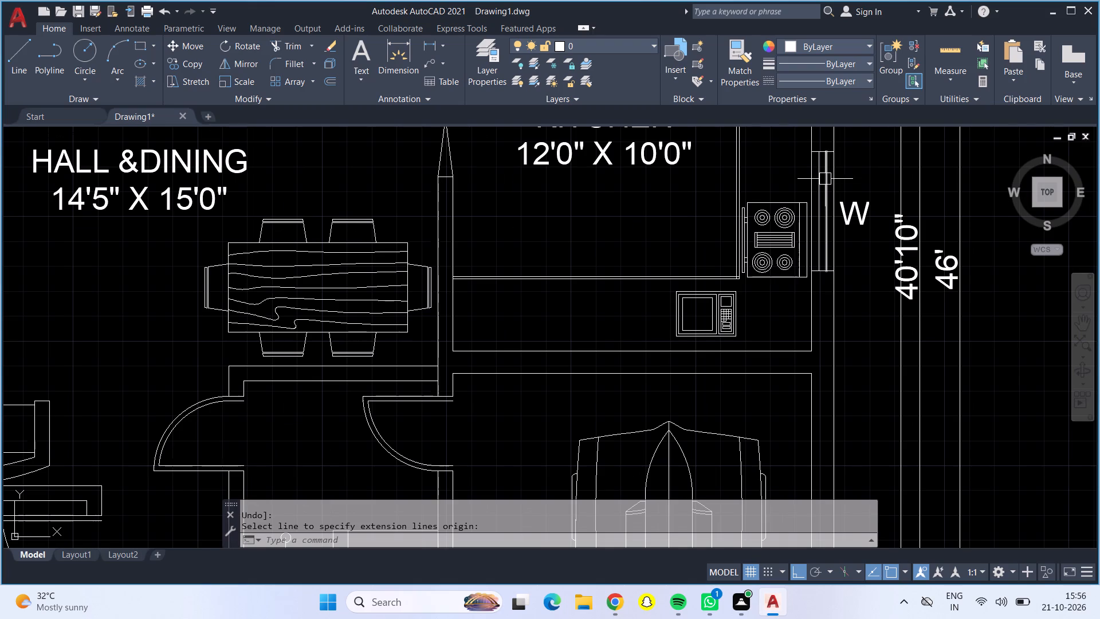
pyautogui.click(802, 139)
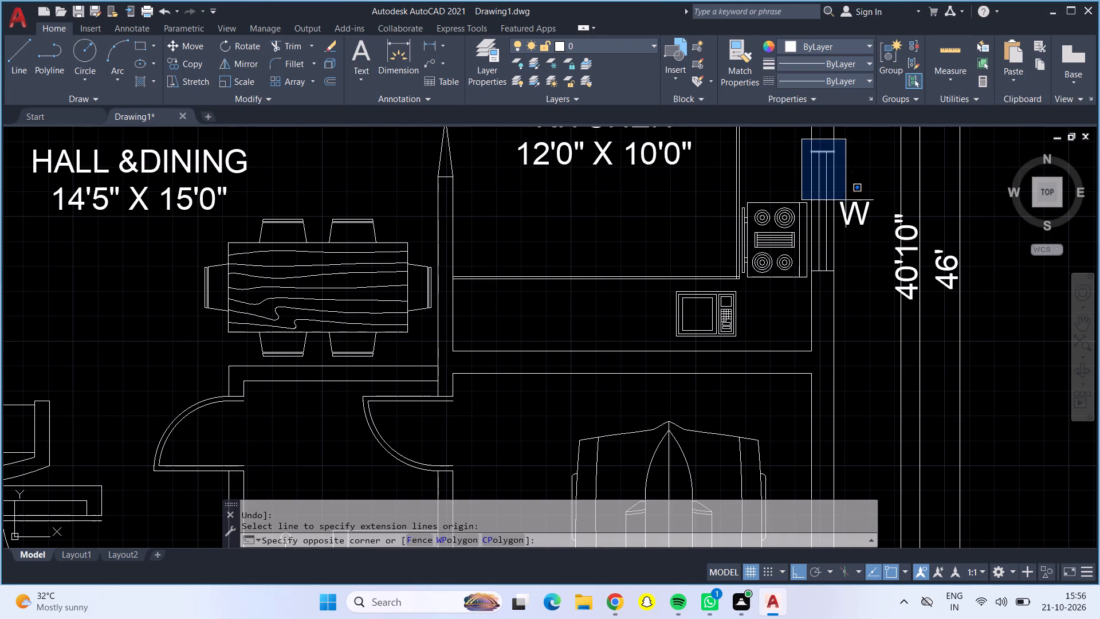
pyautogui.click(843, 287)
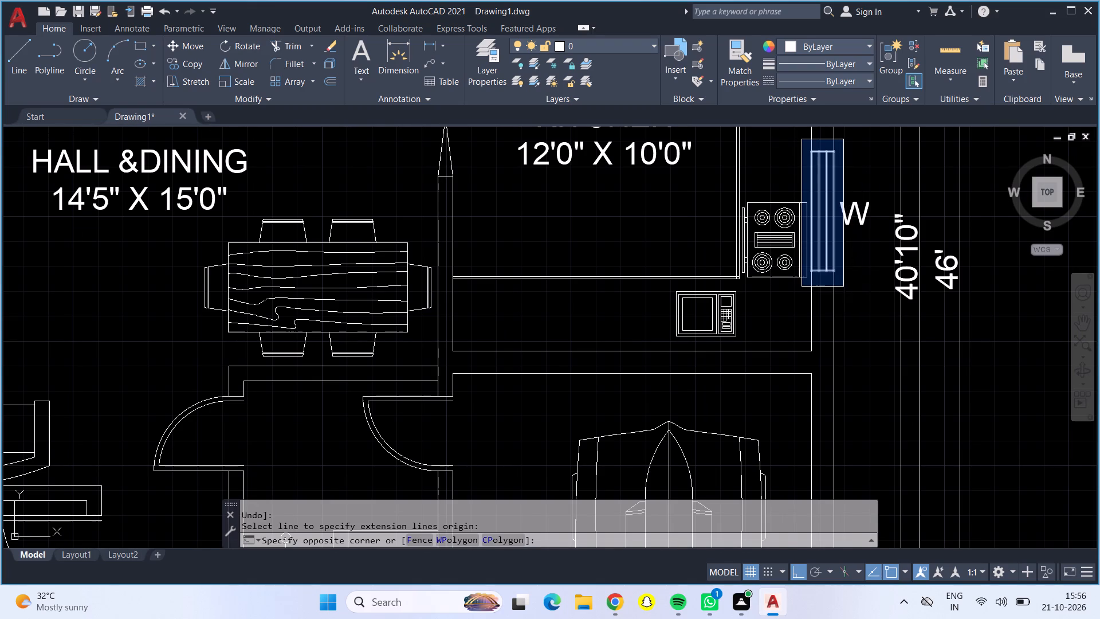
pyautogui.click(197, 61)
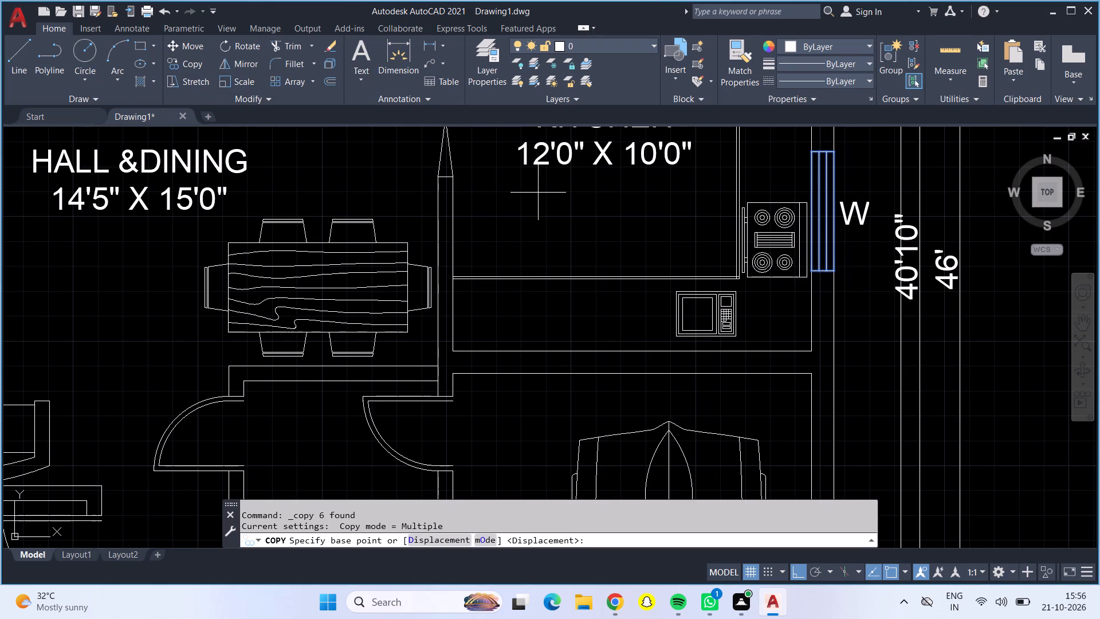
pyautogui.click(832, 265)
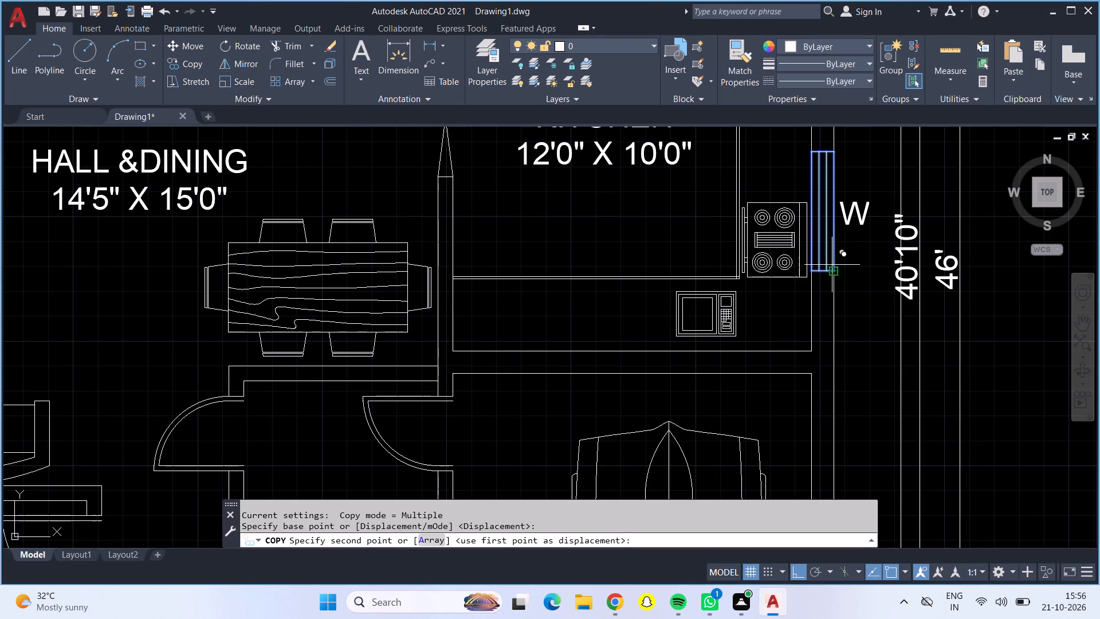
pyautogui.scroll(-2, 878, 275)
pyautogui.moveTo(976, 294); pyautogui.dragTo(738, 313, button='middle')
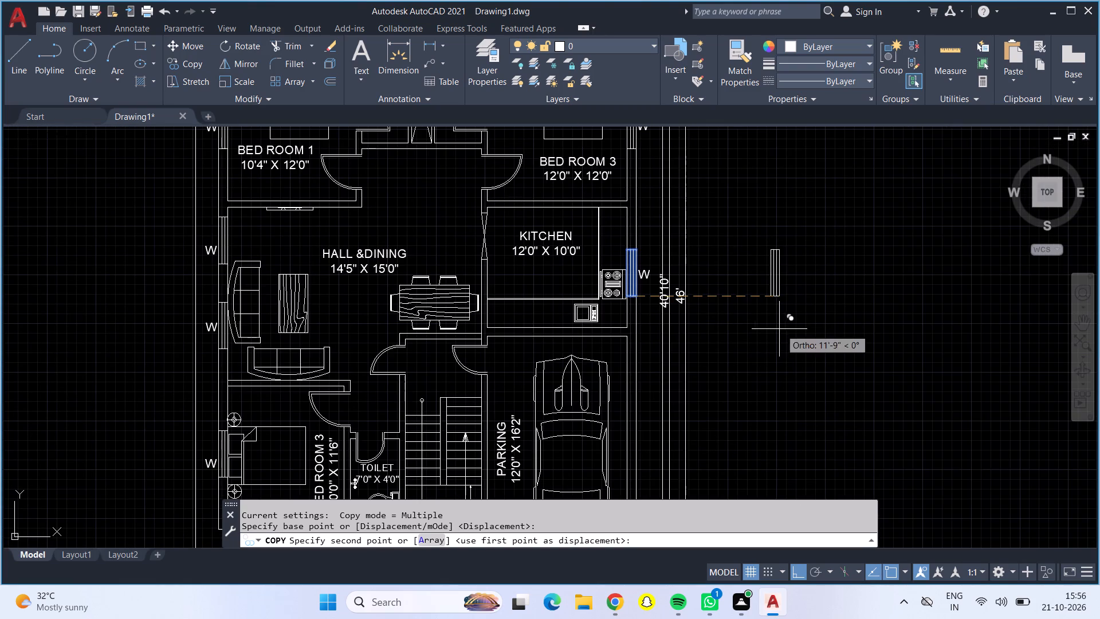
pyautogui.click(780, 329)
pyautogui.press('Return')
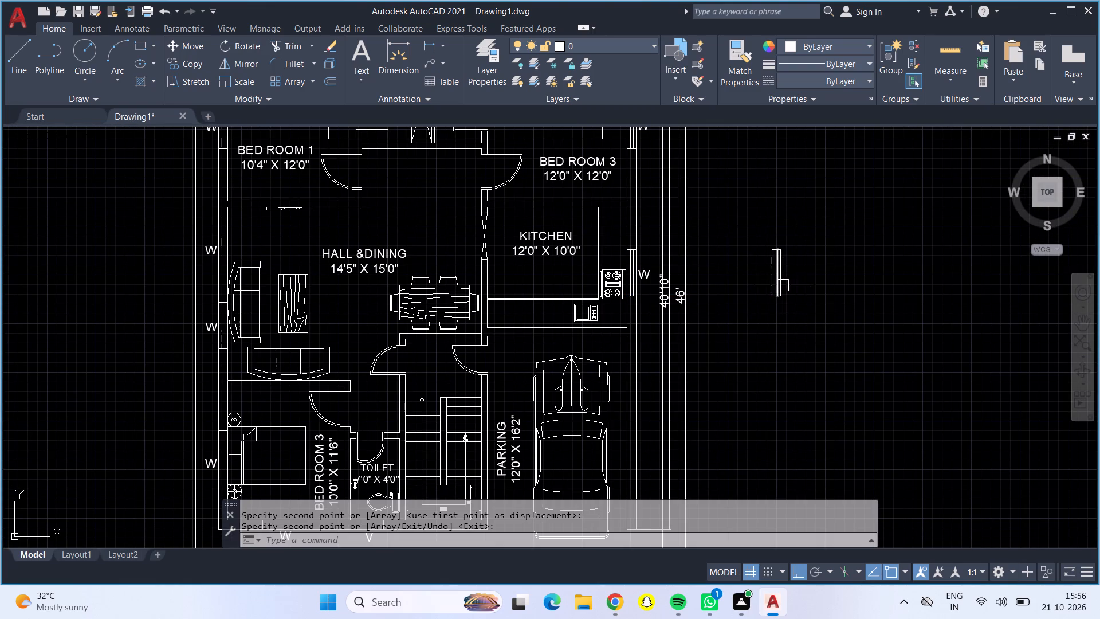
# Rotate the copied window 90° clockwise about its lower-right corner so that it lies horizontally.
pyautogui.scroll(2, 780, 275)
pyautogui.click(728, 189)
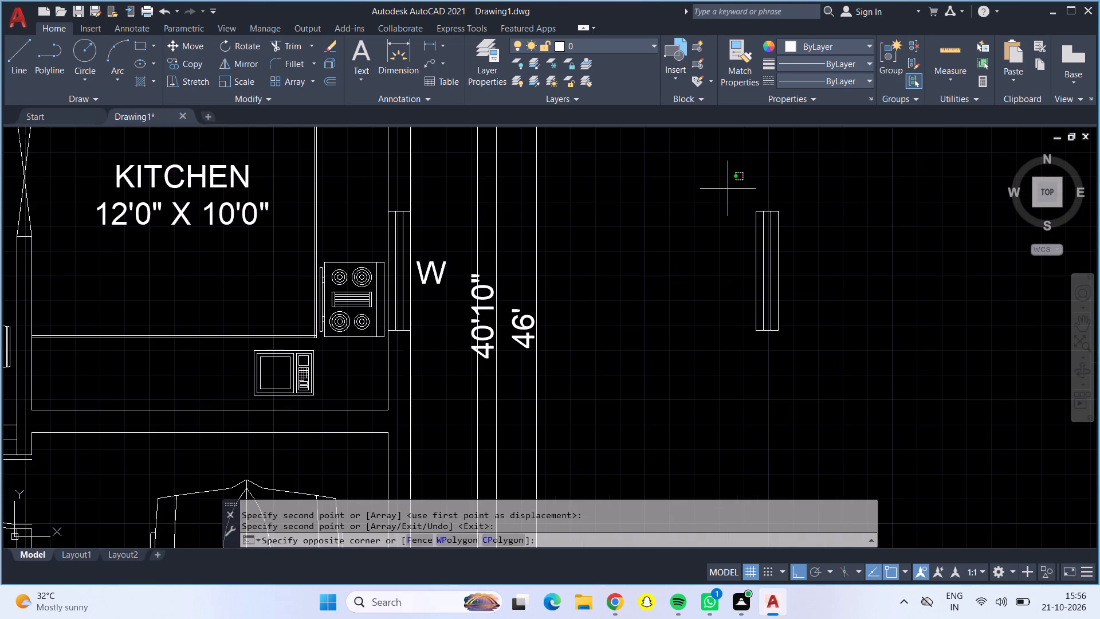
pyautogui.click(822, 381)
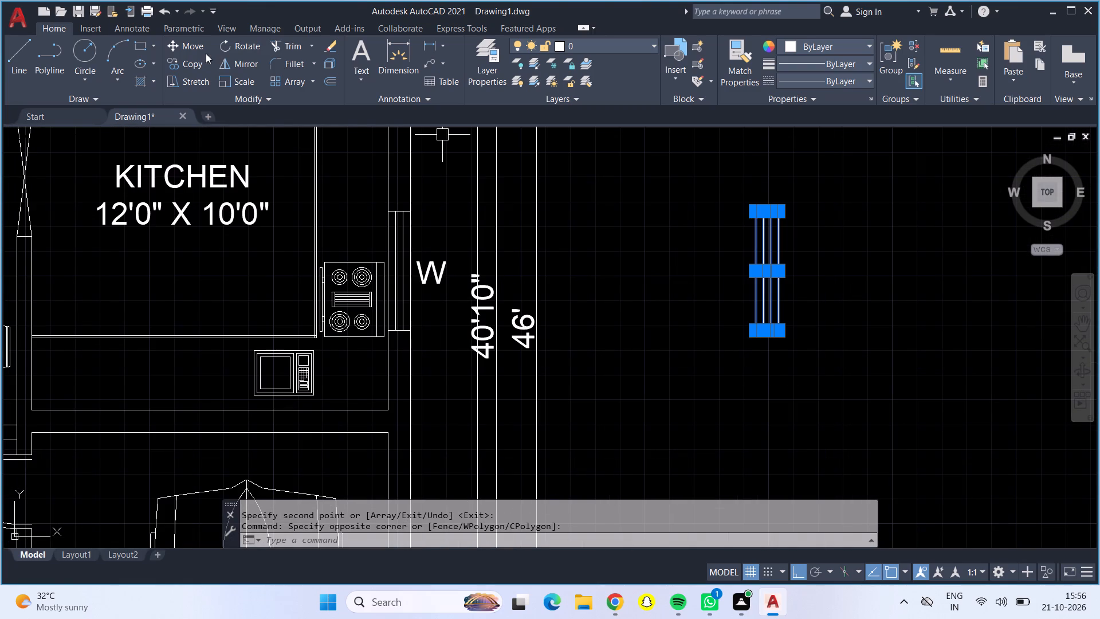
pyautogui.click(230, 44)
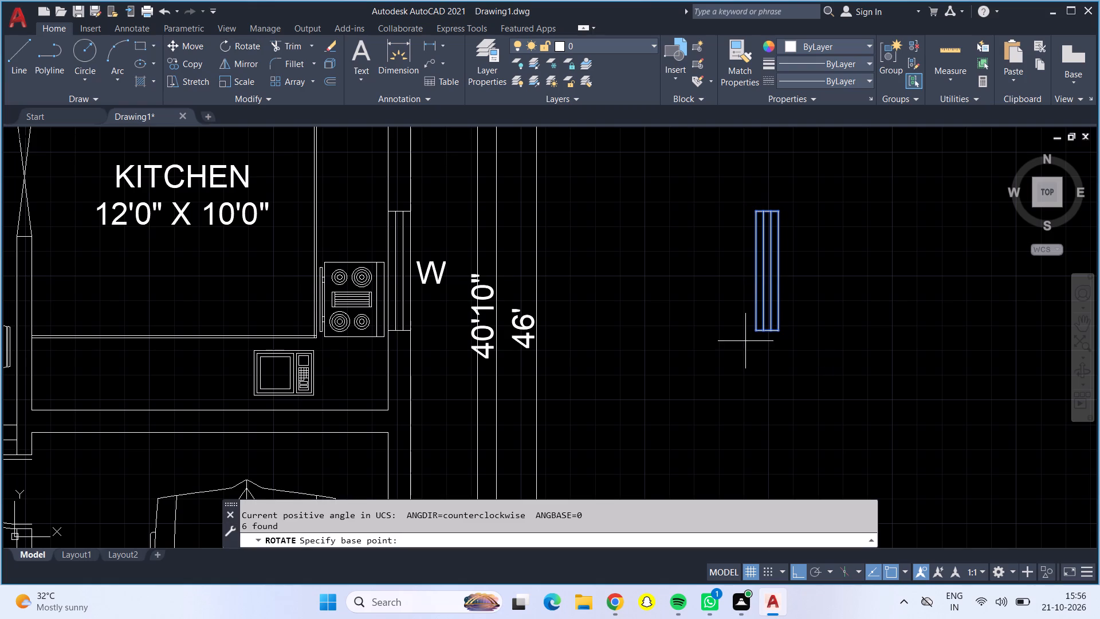
pyautogui.click(776, 327)
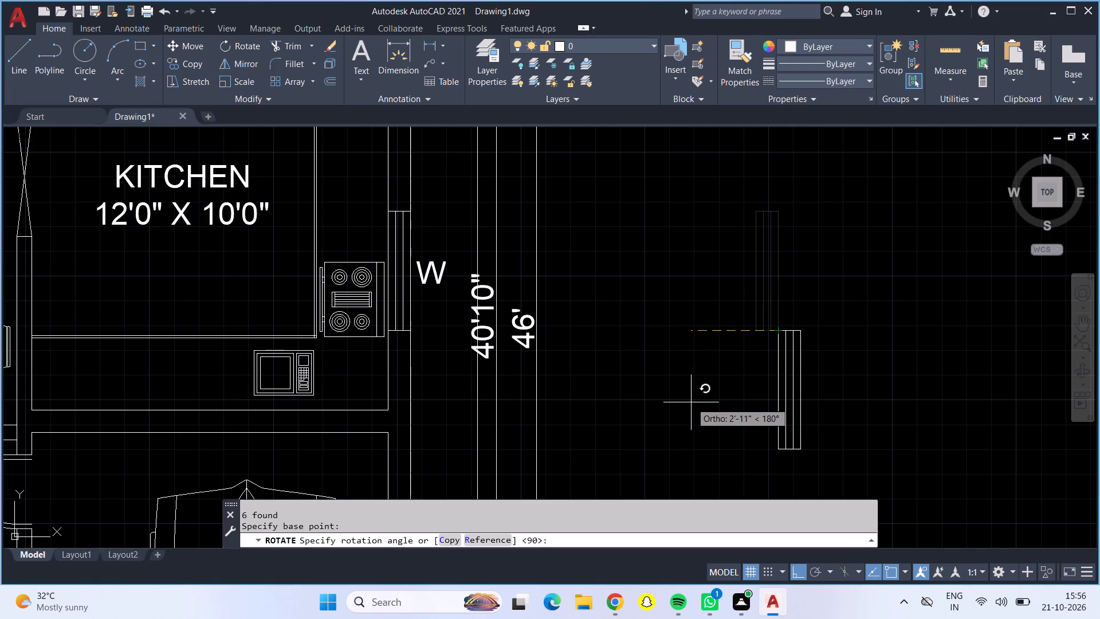
pyautogui.click(787, 420)
pyautogui.scroll(1, 831, 314)
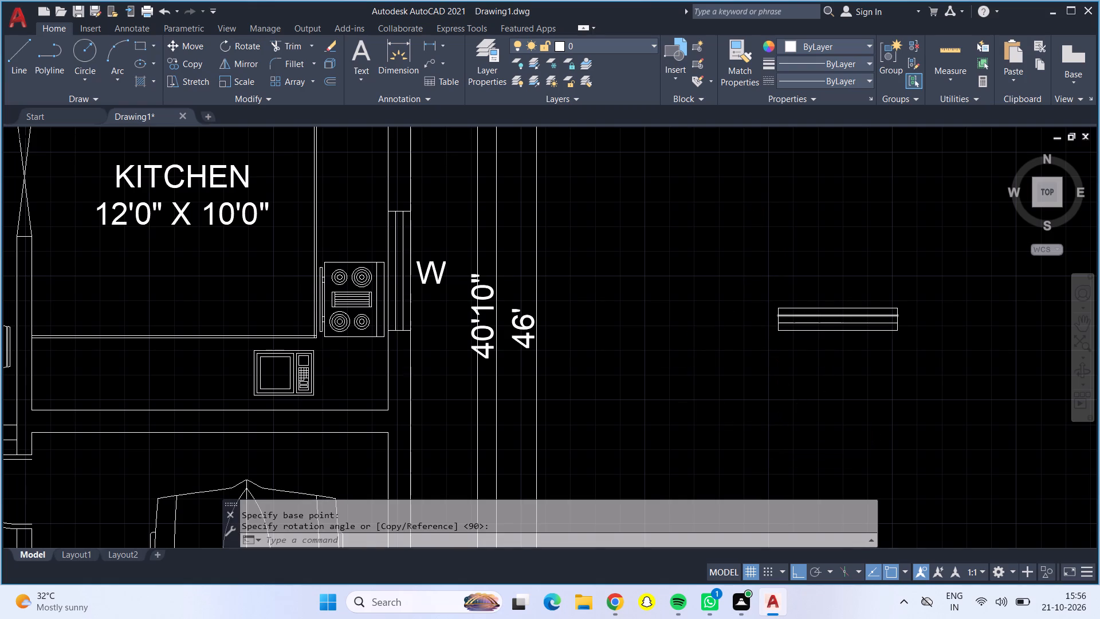
pyautogui.scroll(-1, 831, 314)
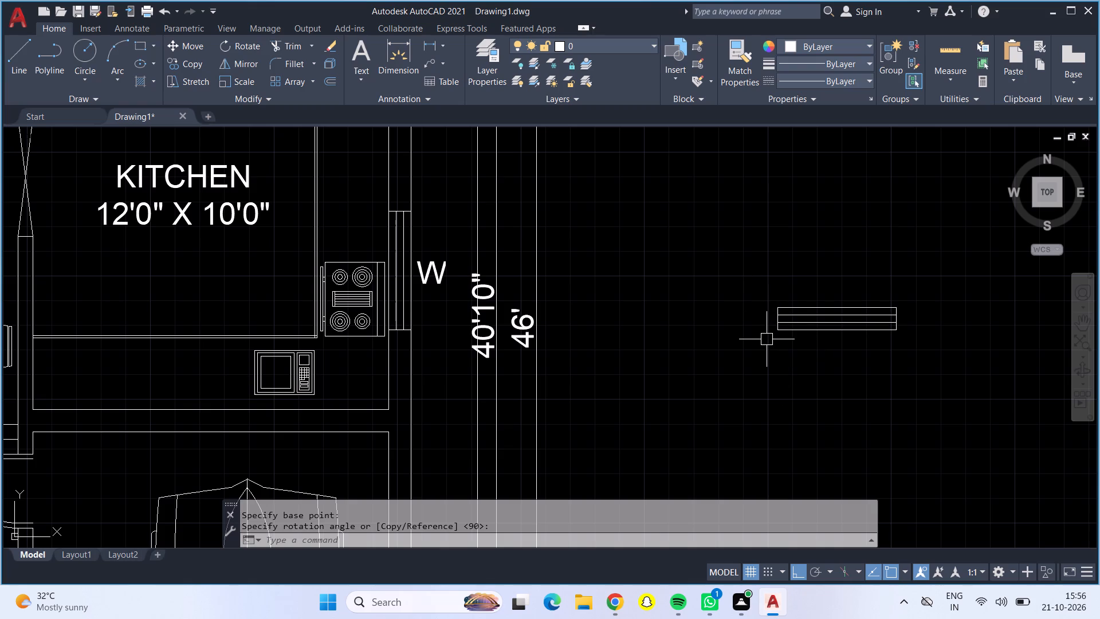
# Offset the left end line of the rotated window 1' inward.
pyautogui.press('Escape')
pyautogui.press('o')
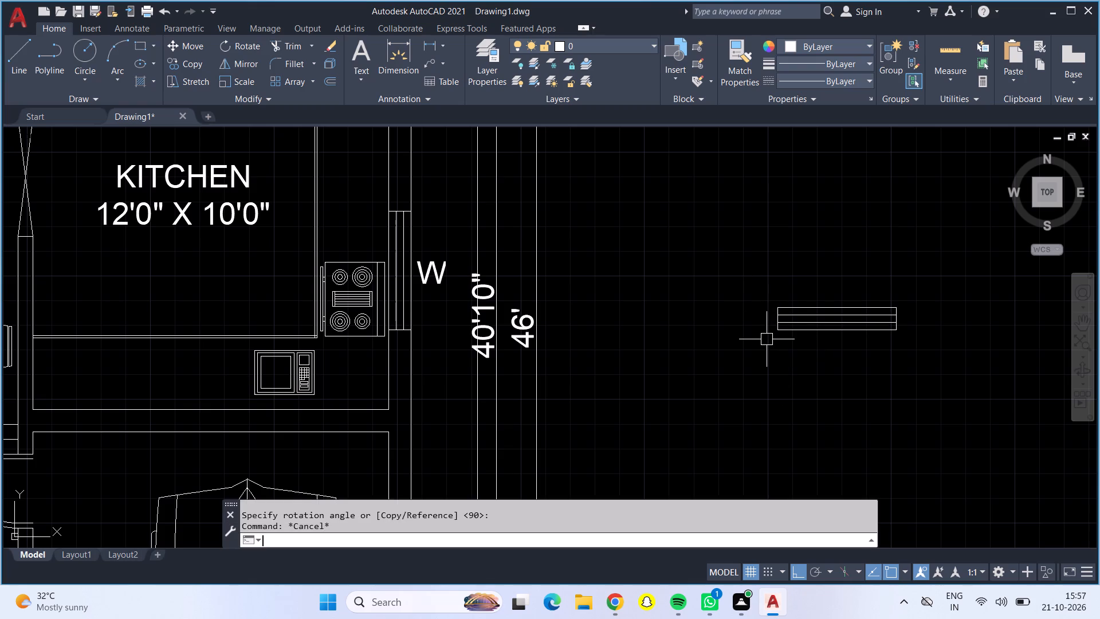
pyautogui.press('Return')
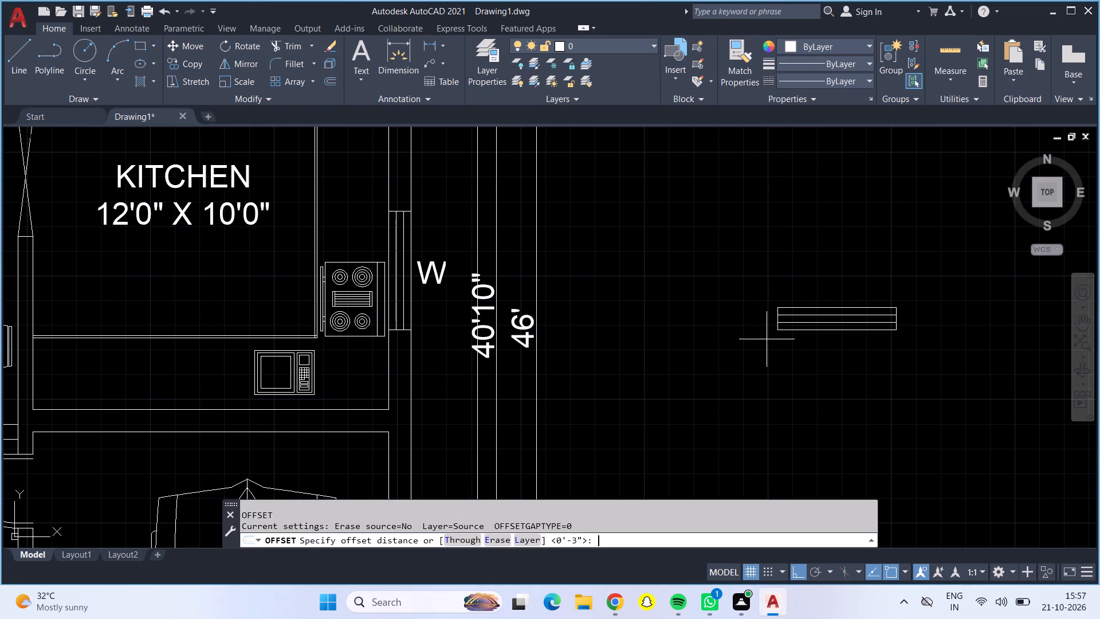
pyautogui.press('1')
pyautogui.press("'")
pyautogui.press('Return')
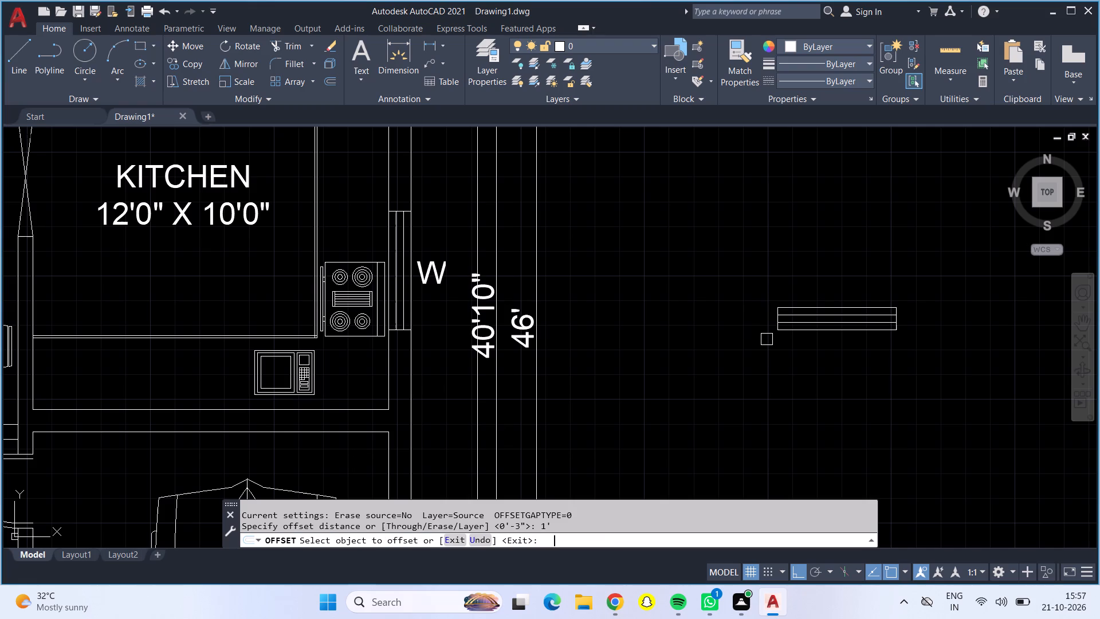
pyautogui.scroll(3, 785, 311)
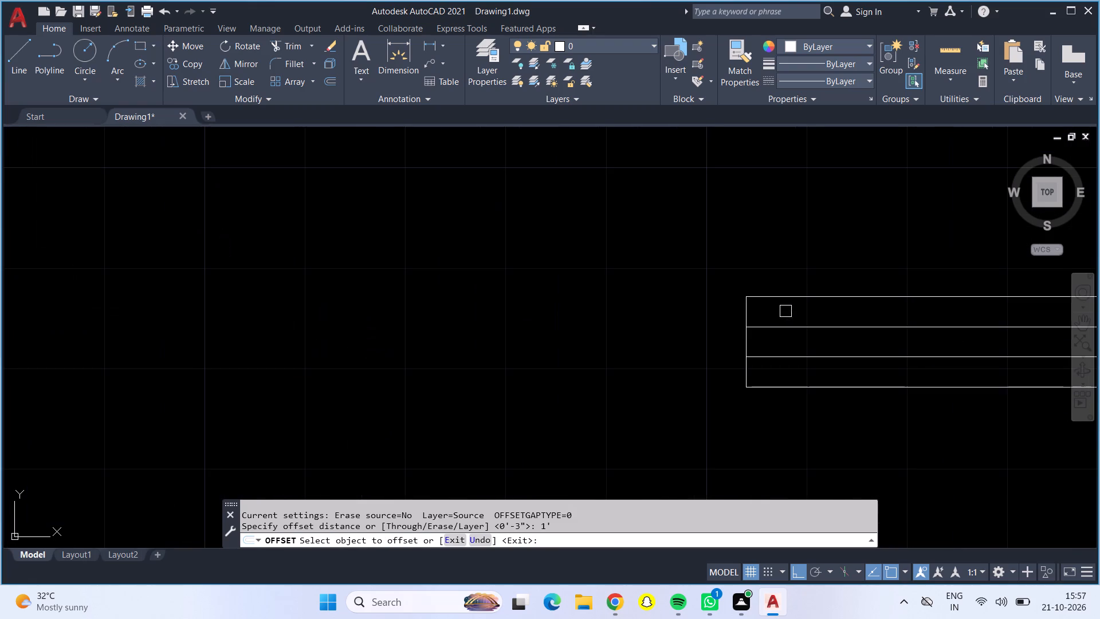
pyautogui.click(747, 312)
pyautogui.click(855, 314)
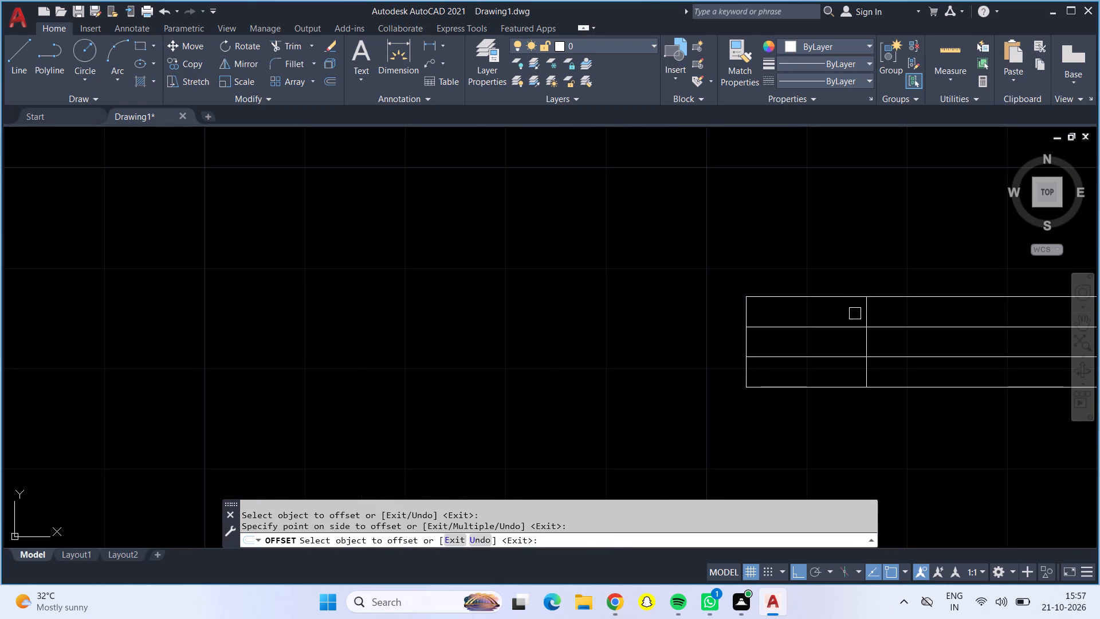
pyautogui.press('Return')
# Trim away the 1' portion of the window to the left of the offset line, including its old end line.
pyautogui.scroll(1, 854, 299)
pyautogui.scroll(-1, 854, 299)
pyautogui.scroll(-1, 928, 497)
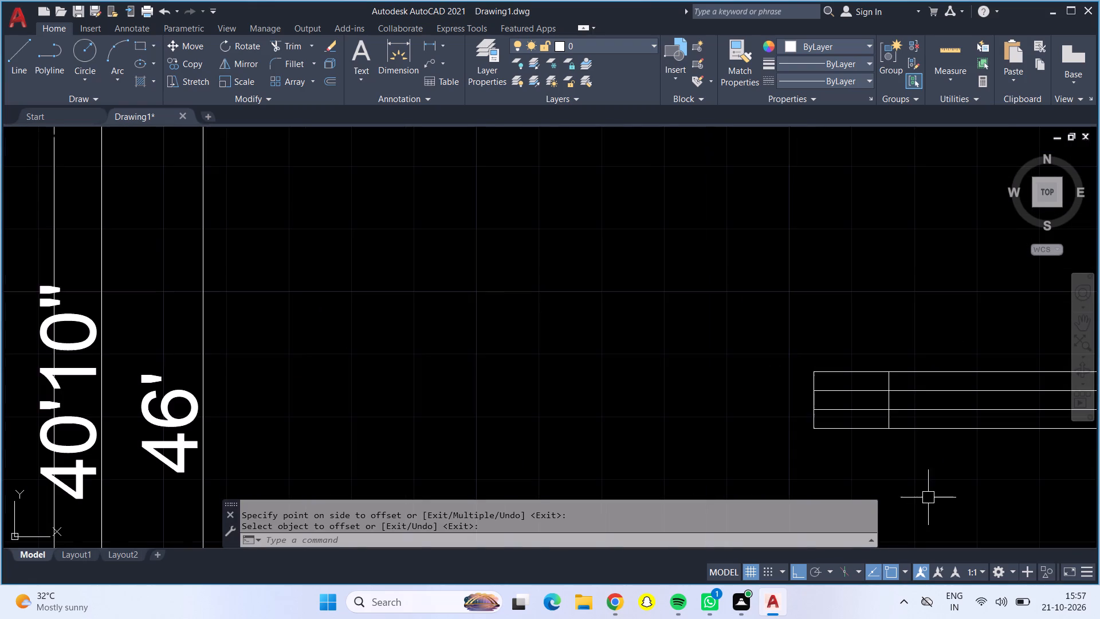
pyautogui.moveTo(906, 472); pyautogui.dragTo(877, 465, button='middle')
pyautogui.moveTo(745, 442); pyautogui.dragTo(698, 435, button='middle')
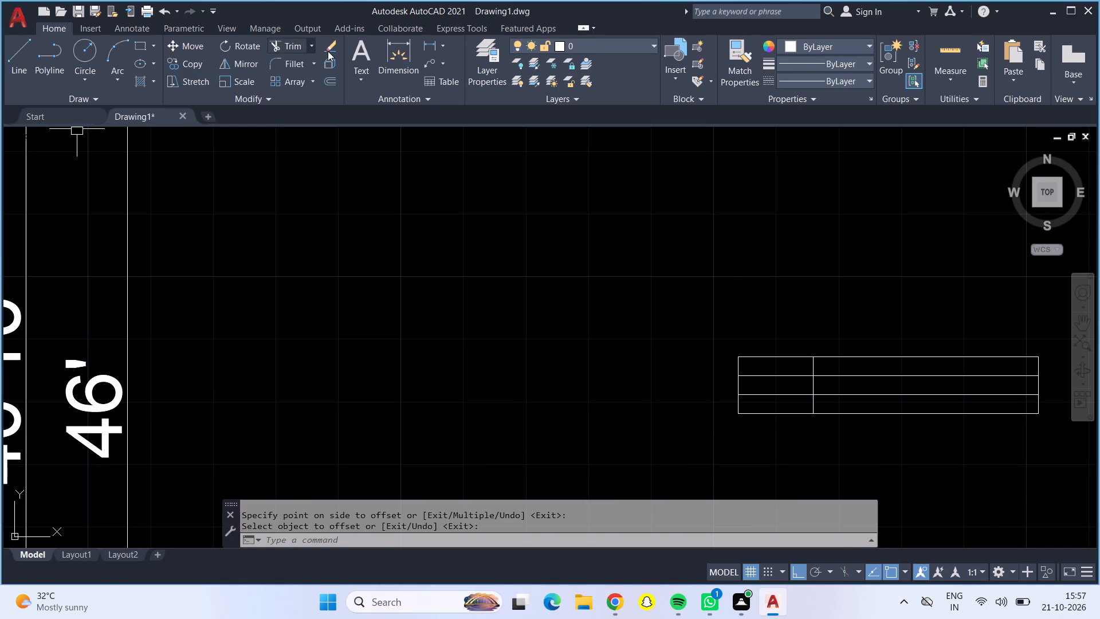
pyautogui.click(276, 47)
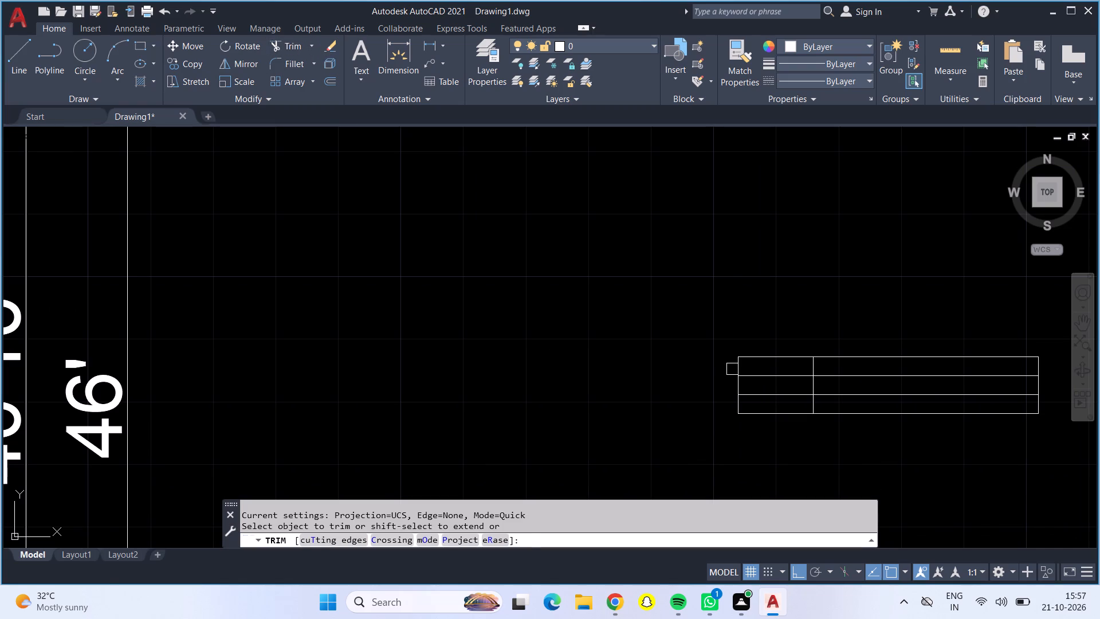
pyautogui.click(742, 369)
pyautogui.moveTo(744, 344); pyautogui.dragTo(764, 438)
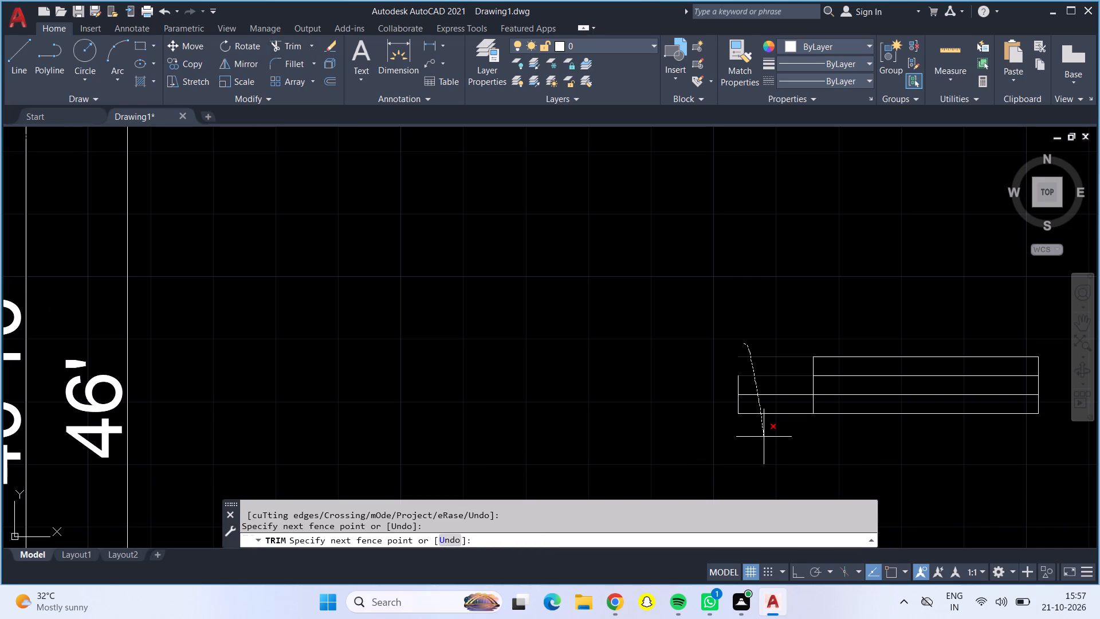
pyautogui.click(738, 403)
pyautogui.scroll(-2, 738, 402)
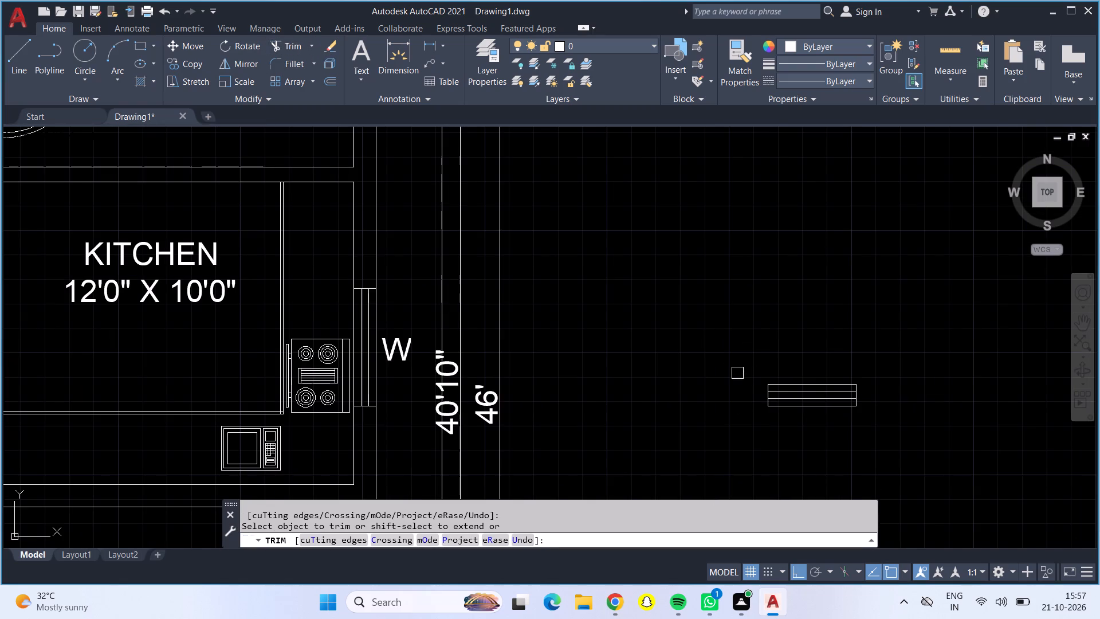
pyautogui.press('Return')
# Copy the shortened window from its lower-left corner, with ortho off, into the wall between the kitchen and the parking area.
pyautogui.moveTo(738, 366); pyautogui.dragTo(796, 385)
pyautogui.click(913, 475)
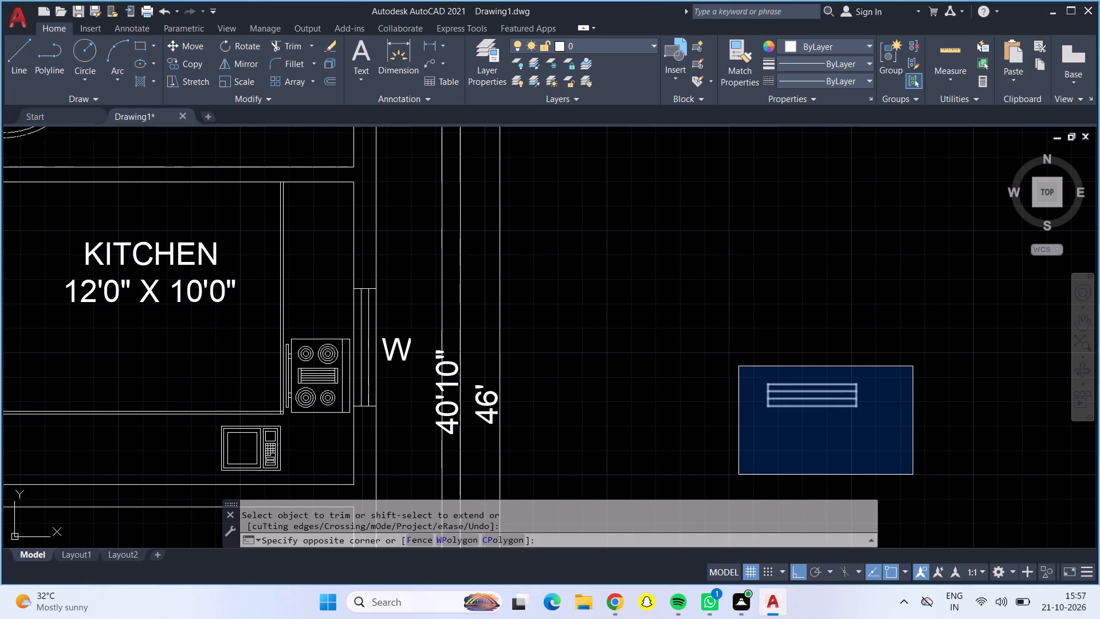
pyautogui.click(175, 66)
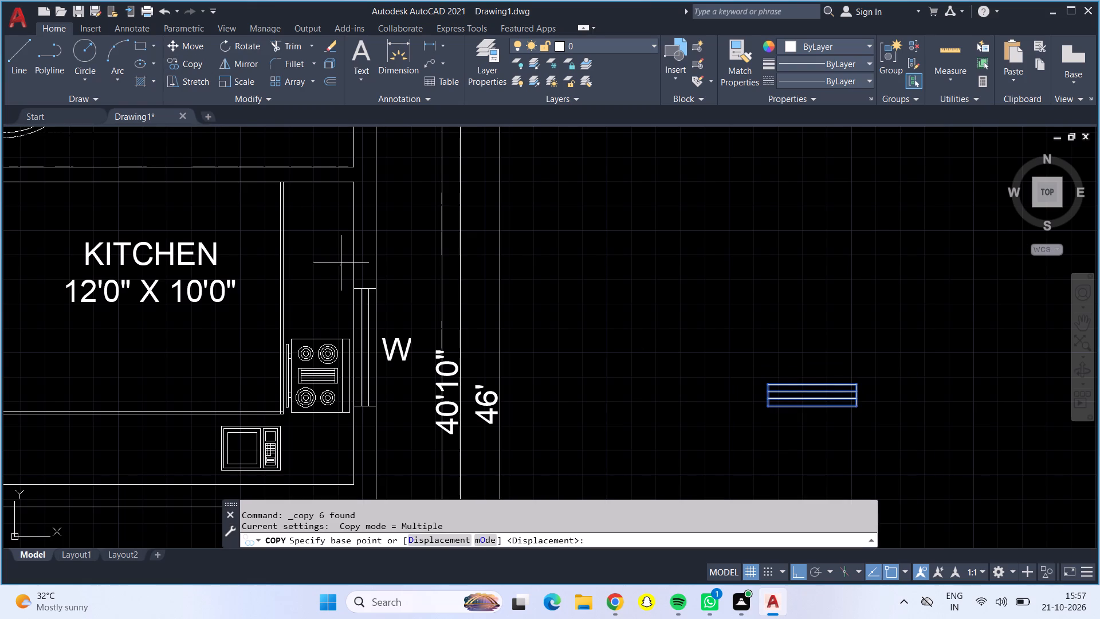
pyautogui.click(773, 405)
pyautogui.scroll(-3, 694, 427)
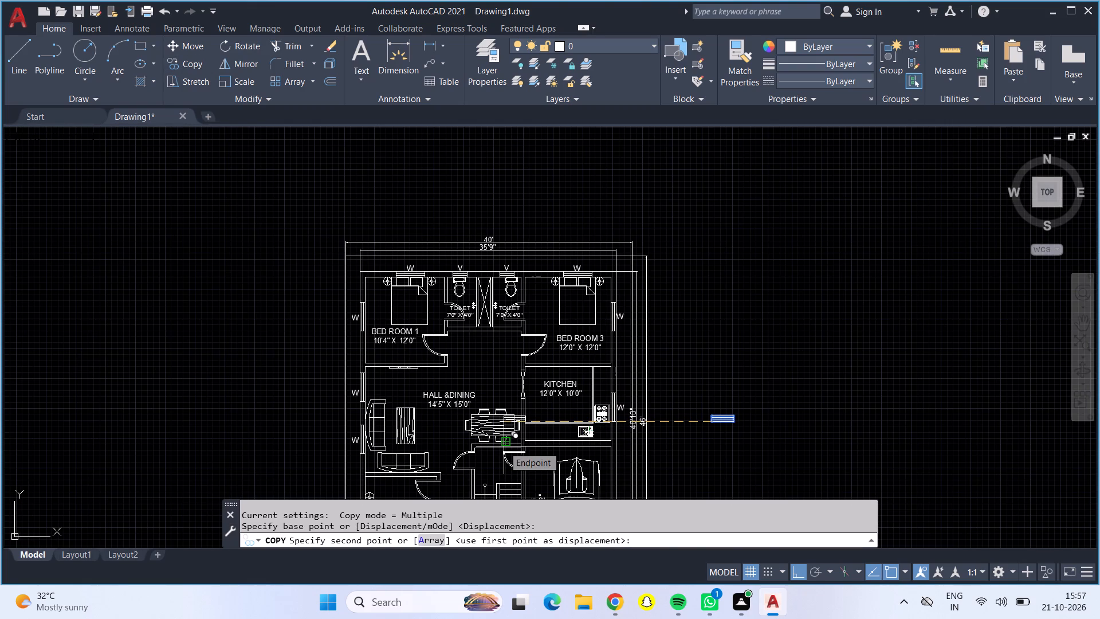
pyautogui.press('F8')
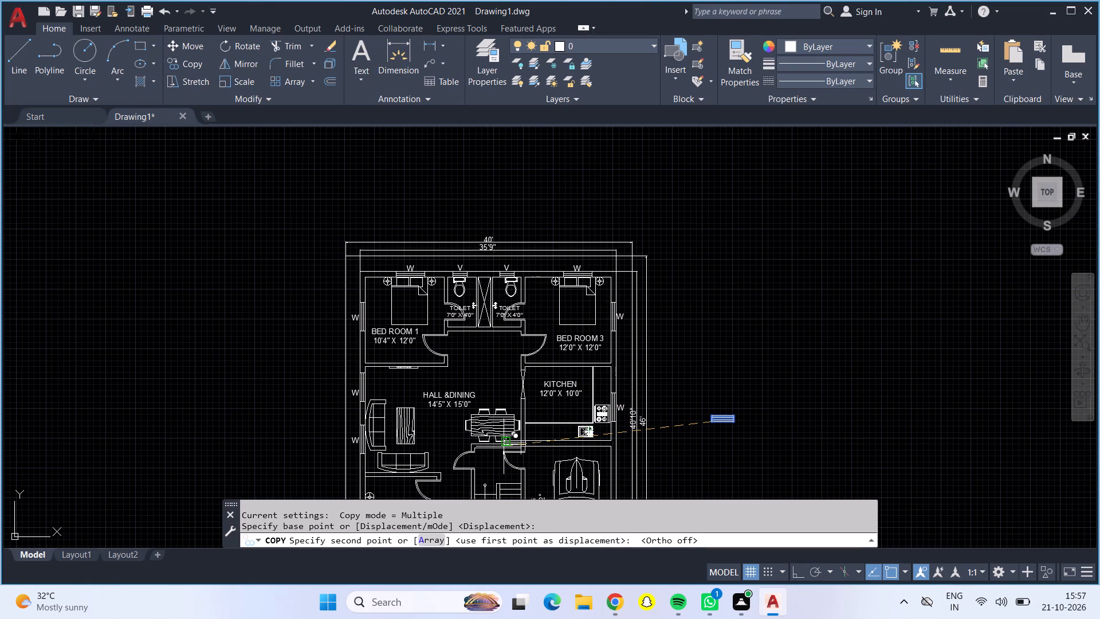
pyautogui.scroll(4, 555, 441)
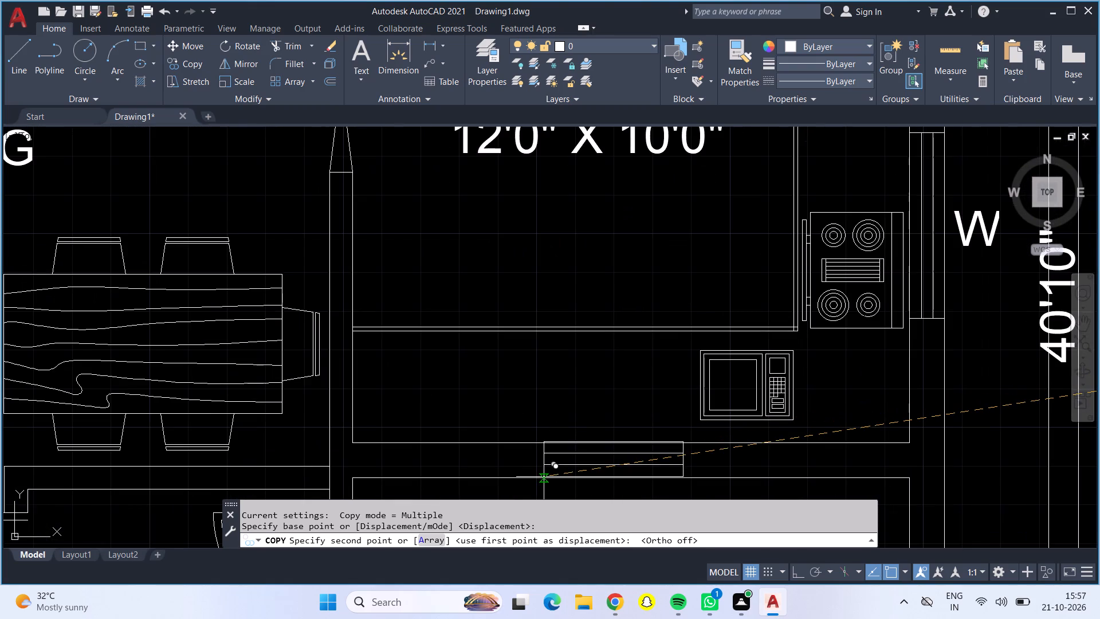
pyautogui.scroll(1, 544, 477)
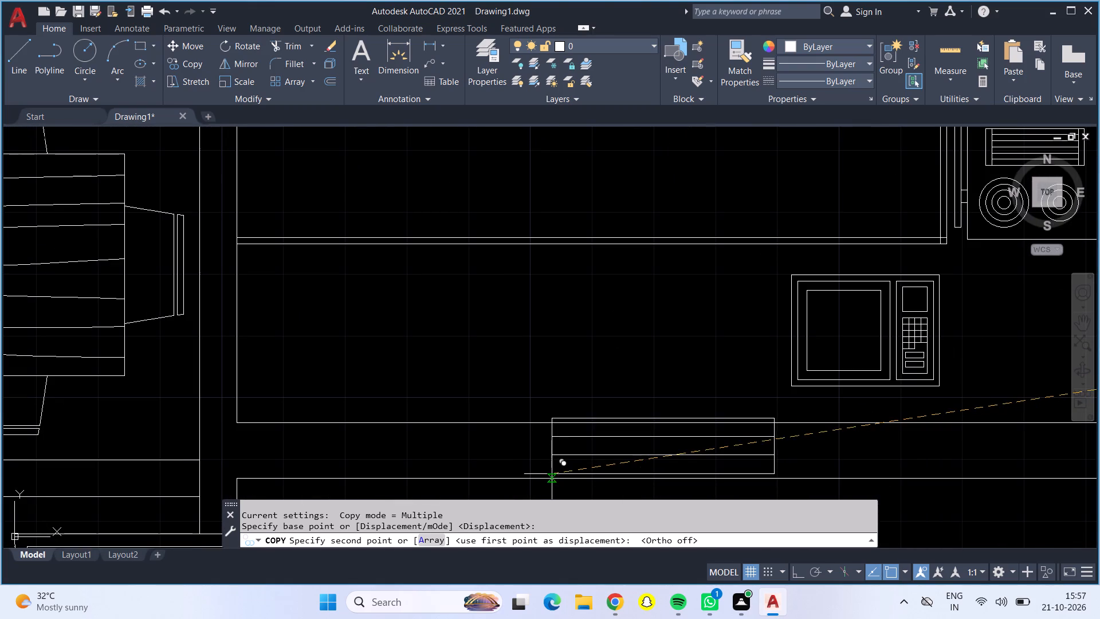
pyautogui.click(554, 482)
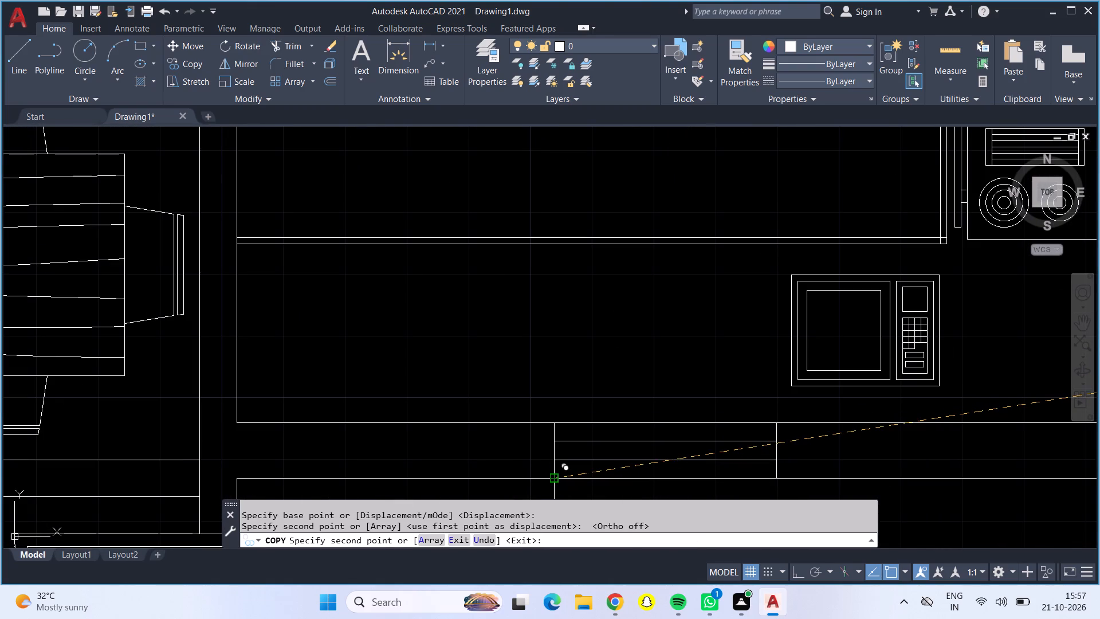
pyautogui.scroll(-2, 550, 477)
pyautogui.press('Return')
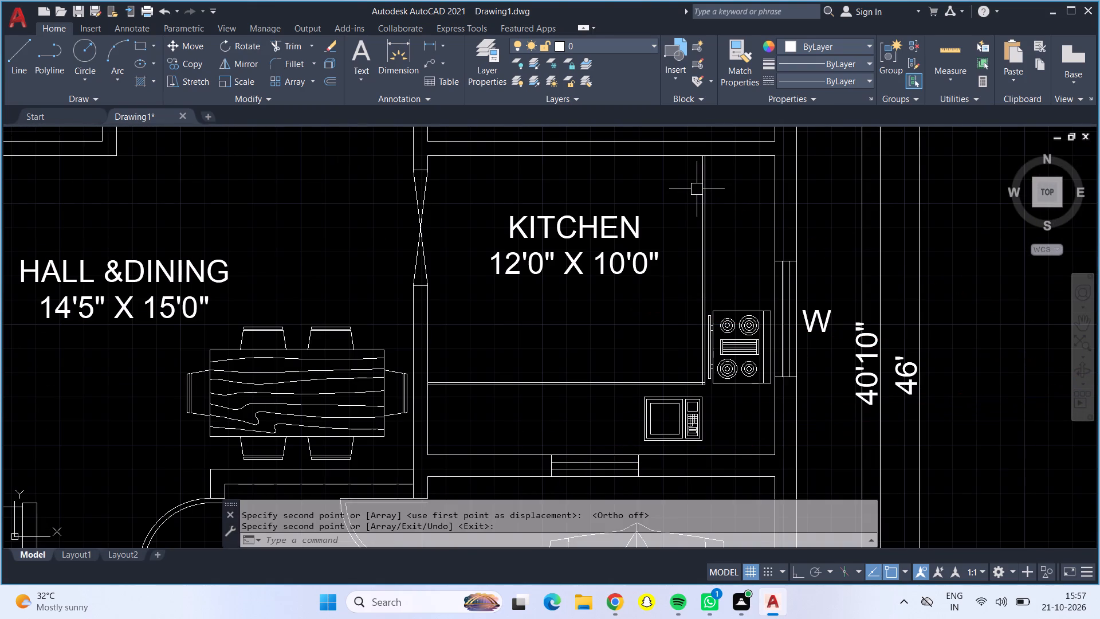
# Erase the leftover shortened window in the empty space east of the plan.
pyautogui.scroll(-3, 700, 191)
pyautogui.click(812, 207)
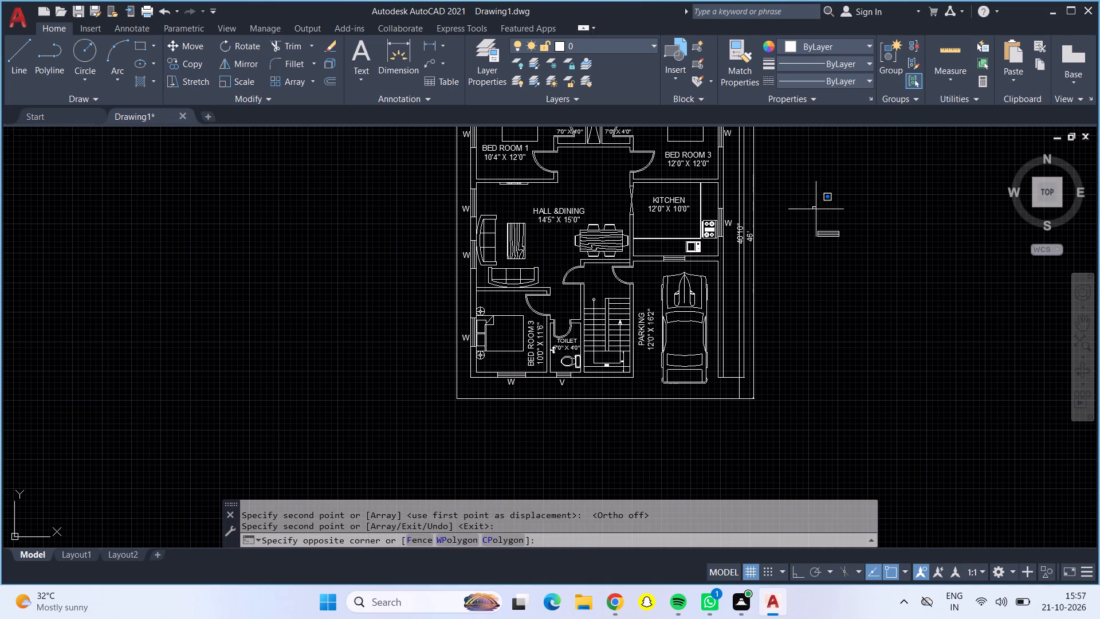
pyautogui.click(859, 277)
pyautogui.press('Delete')
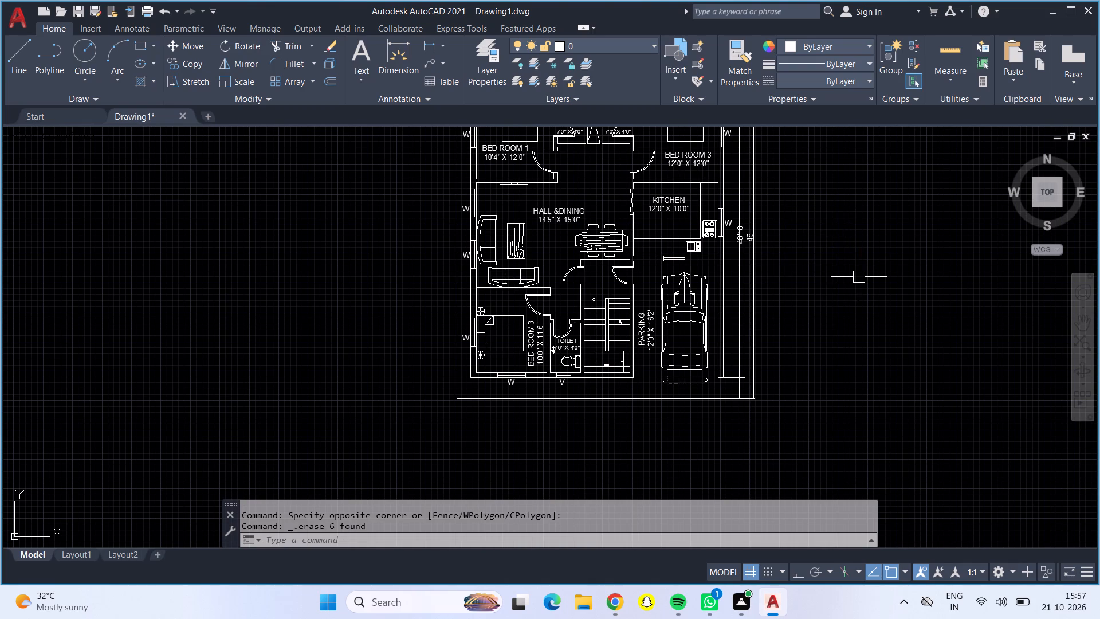
# Review the whole floor plan, checking the rooms, windows, labels and outer dimensions.
pyautogui.scroll(-1, 828, 265)
pyautogui.scroll(2, 733, 228)
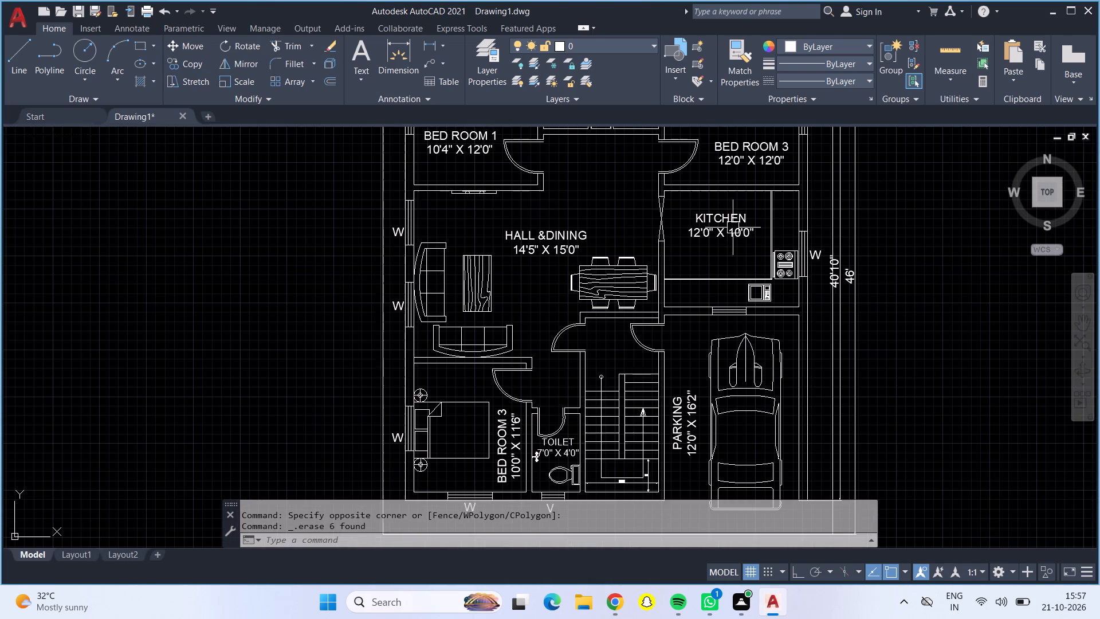
pyautogui.moveTo(722, 261); pyautogui.dragTo(685, 375, button='middle')
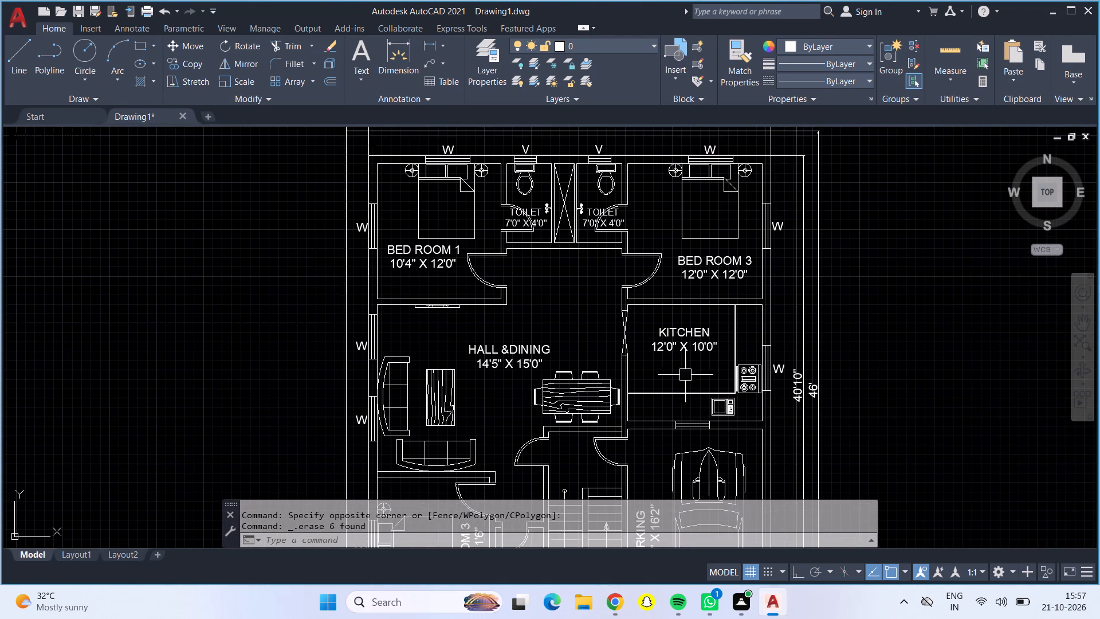
pyautogui.scroll(-1, 590, 385)
pyautogui.moveTo(571, 347); pyautogui.dragTo(527, 284, button='middle')
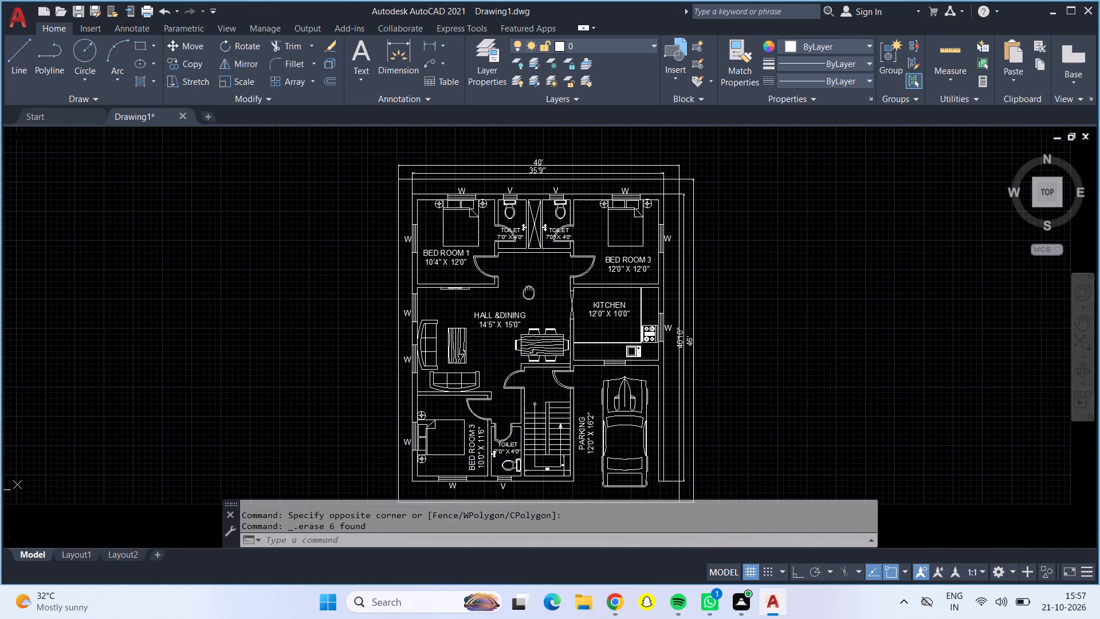
pyautogui.moveTo(527, 284); pyautogui.dragTo(518, 240, button='middle')
pyautogui.moveTo(522, 241); pyautogui.dragTo(526, 280, button='middle')
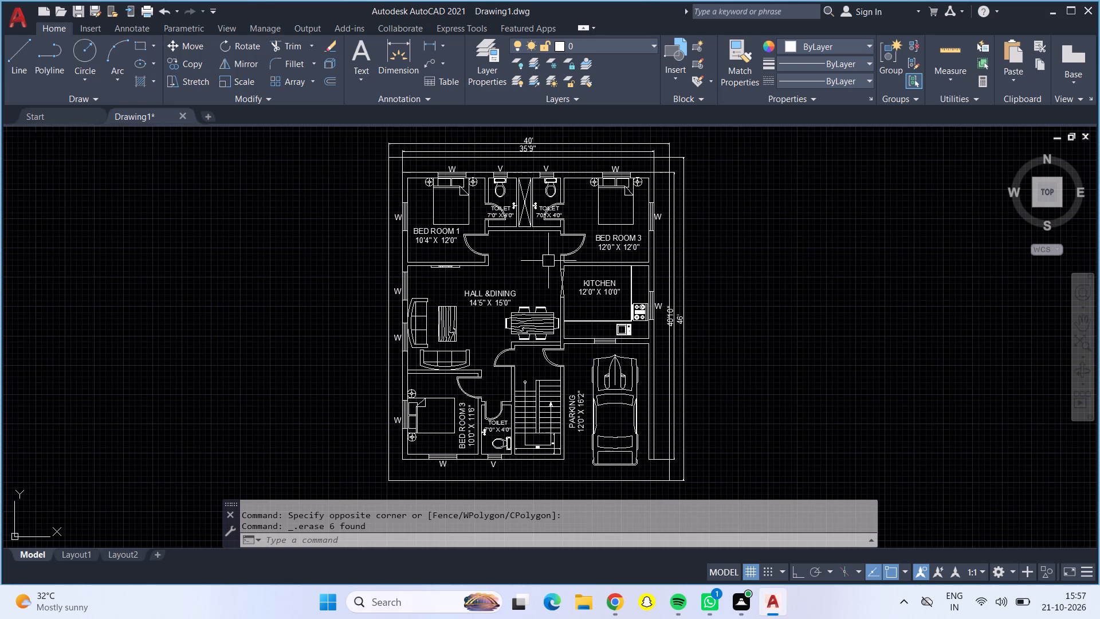
pyautogui.moveTo(537, 268); pyautogui.dragTo(499, 259, button='middle')
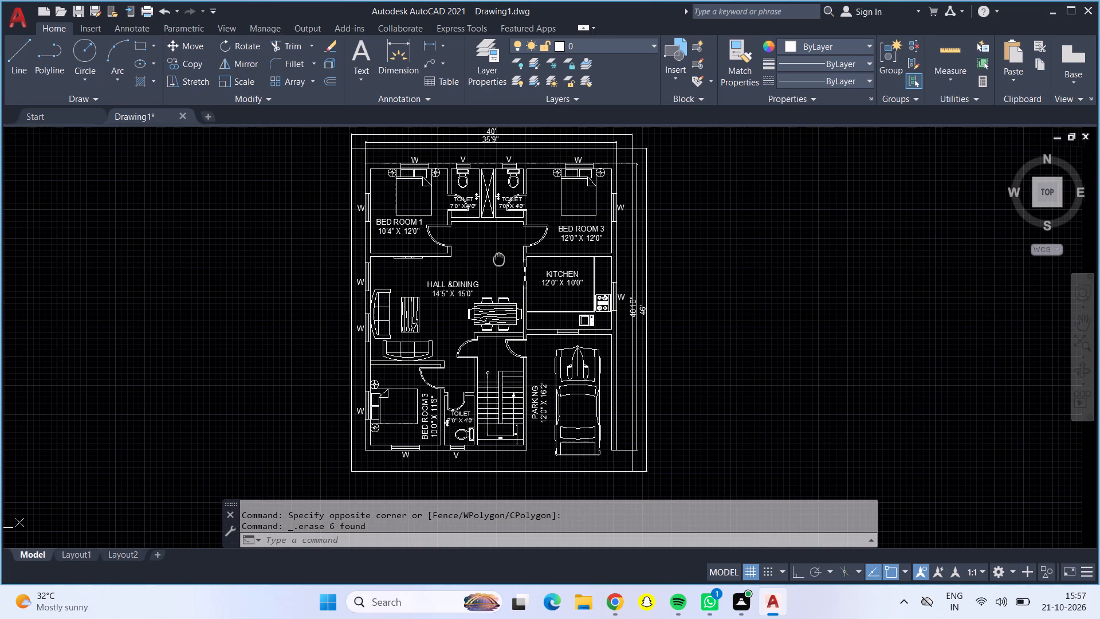
pyautogui.moveTo(499, 259); pyautogui.dragTo(501, 271, button='middle')
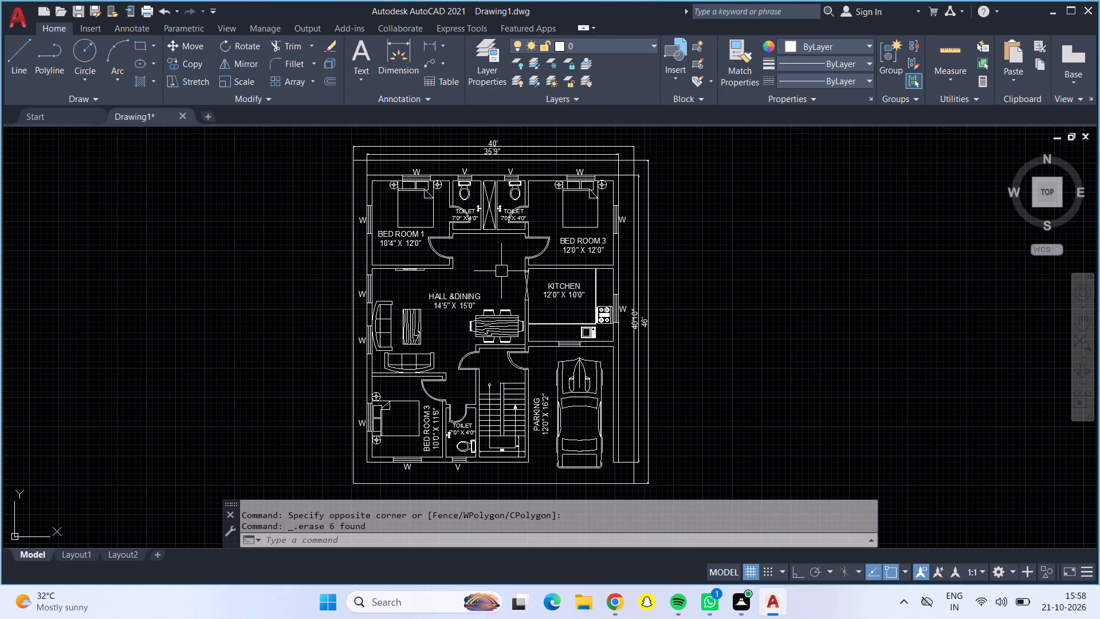
# Save the drawing in the Documents folder as an AutoCAD 2018 drawing, replacing the existing file named with a person's full name.
pyautogui.write('save')
pyautogui.press('Return')
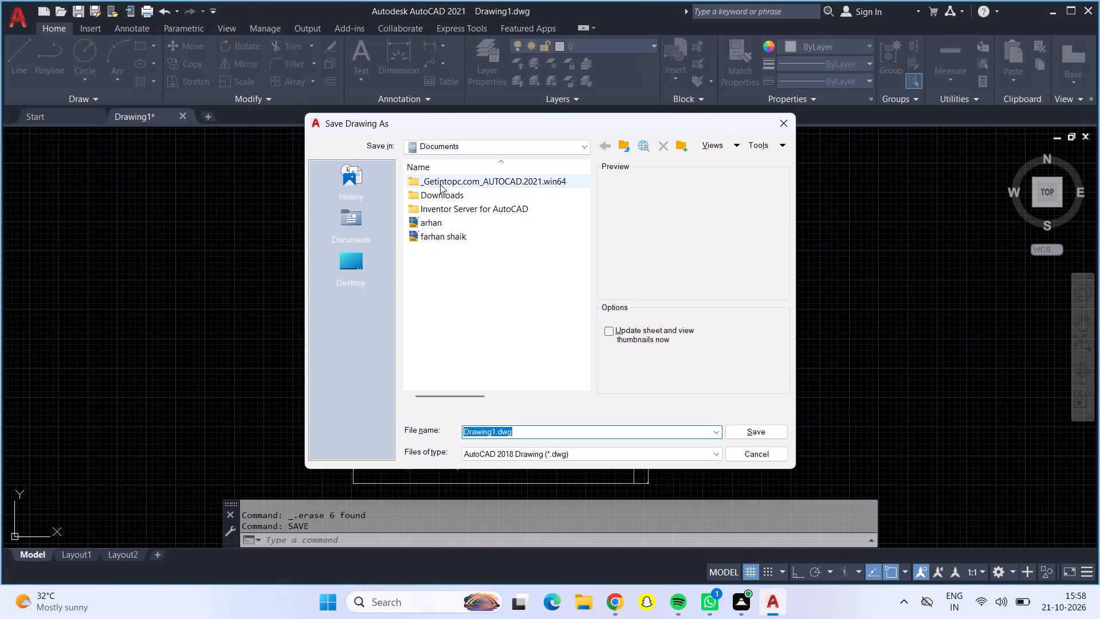
pyautogui.click(352, 263)
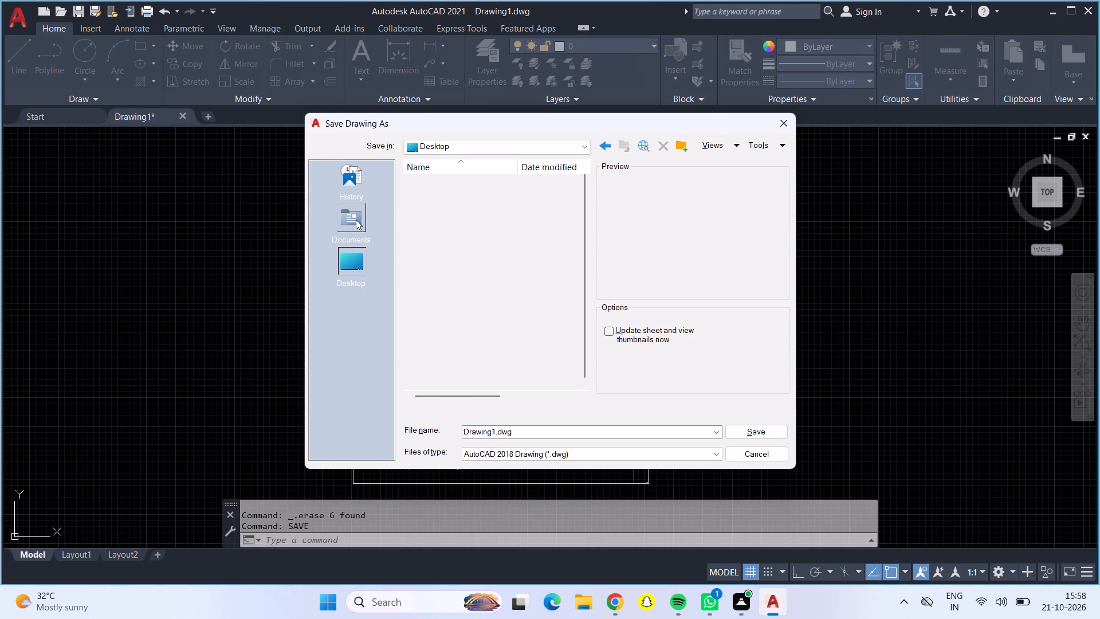
pyautogui.click(356, 220)
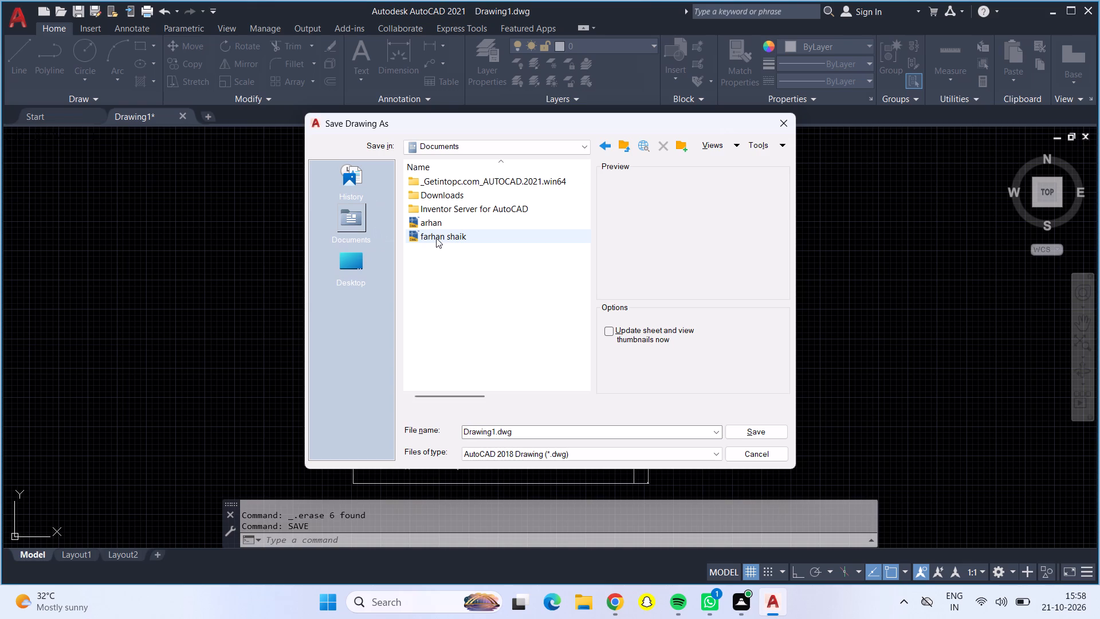
pyautogui.click(441, 238)
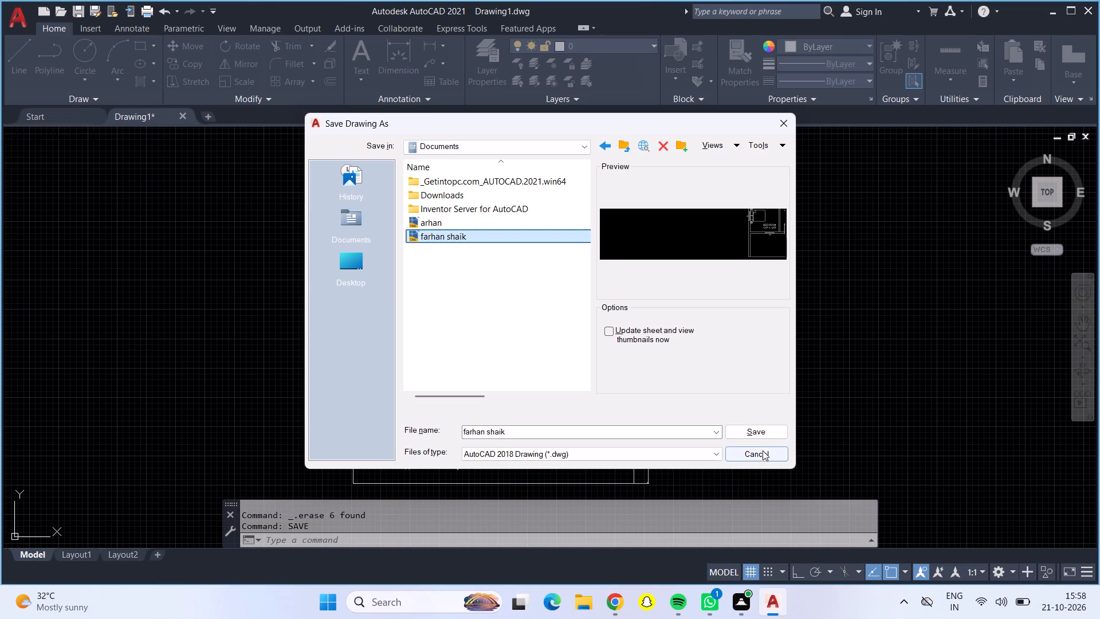
pyautogui.click(761, 429)
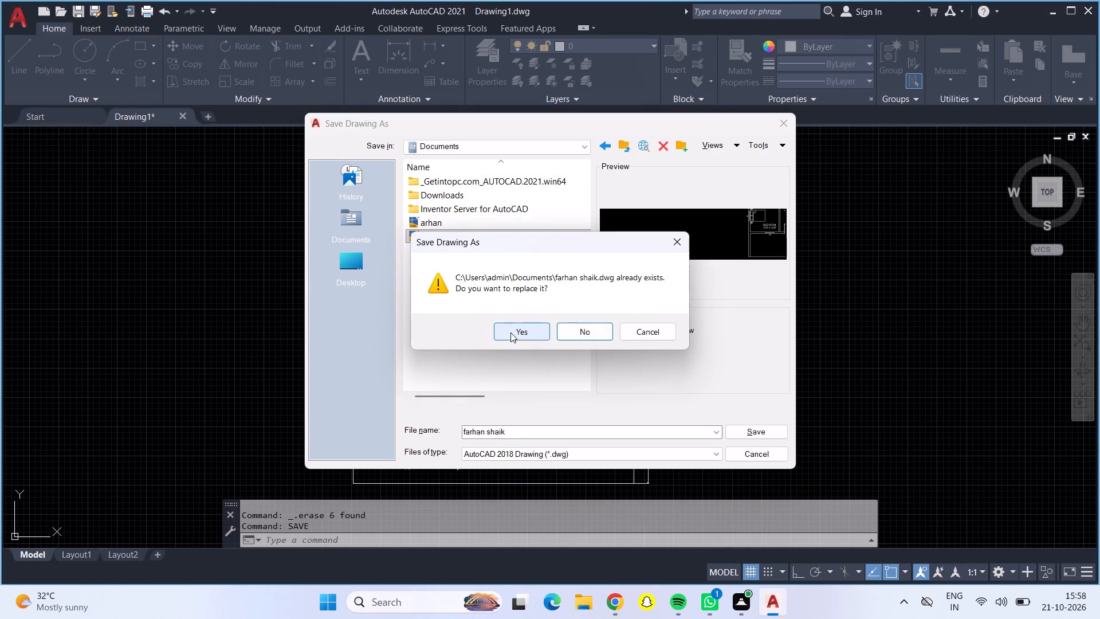
pyautogui.click(510, 332)
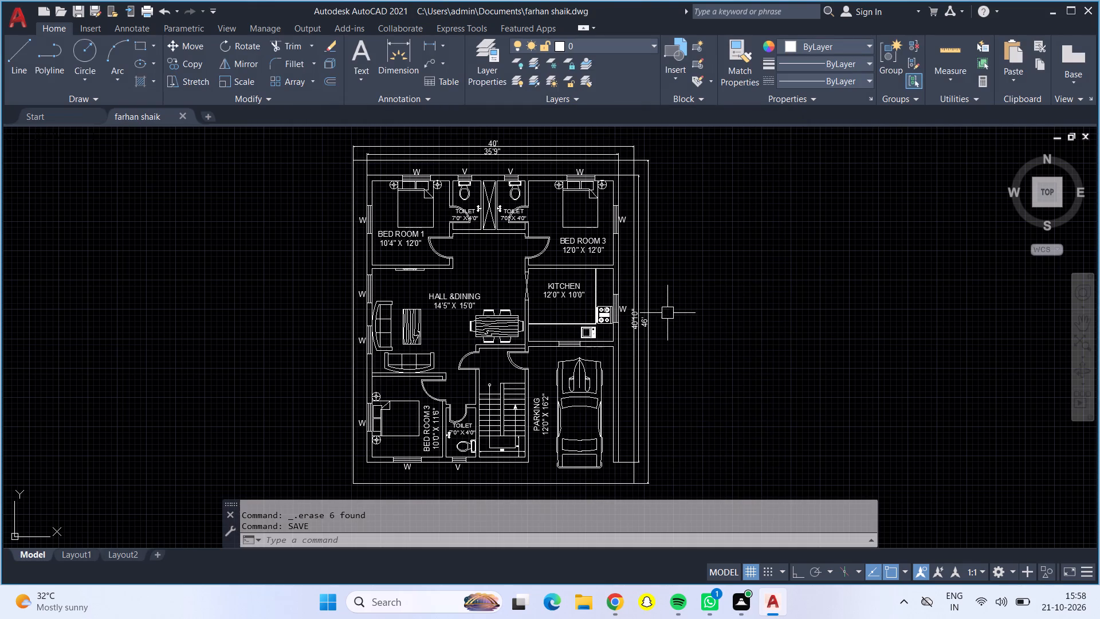